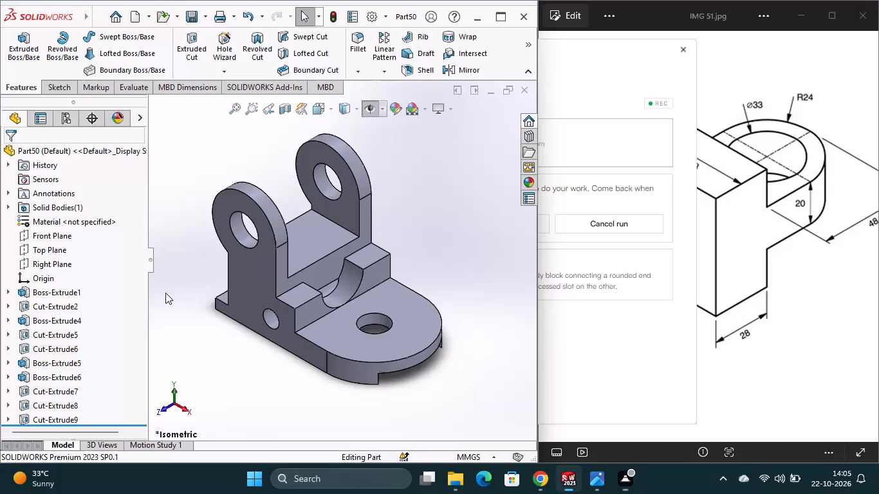
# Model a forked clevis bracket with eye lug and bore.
# Bring the reference drawing IMG 51 into view and create a new part document.
pyautogui.click(733, 85)
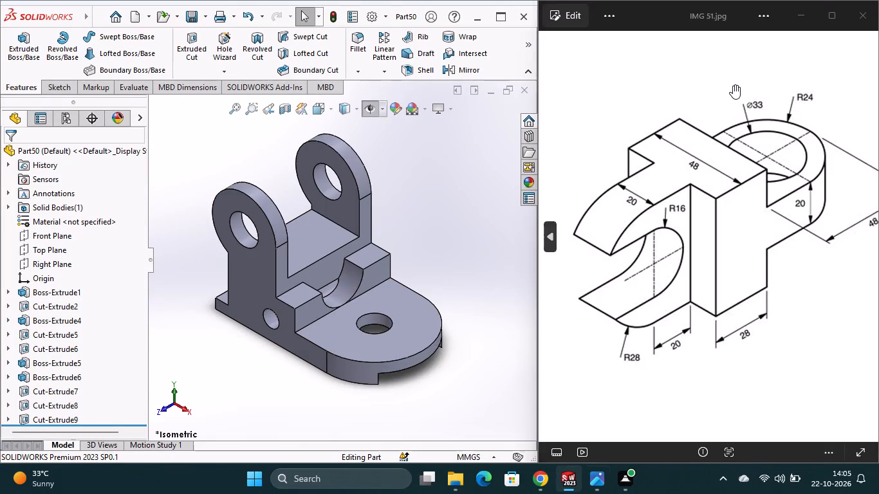
pyautogui.click(145, 18)
pyautogui.click(183, 38)
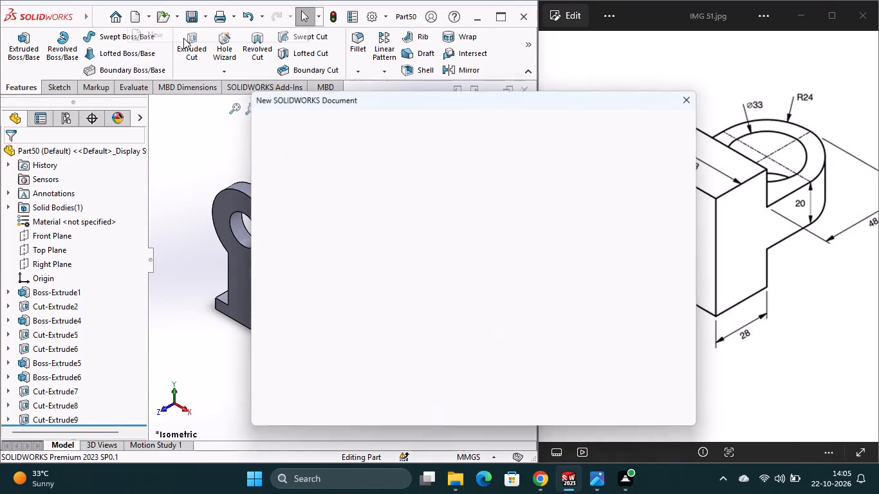
pyautogui.click(524, 399)
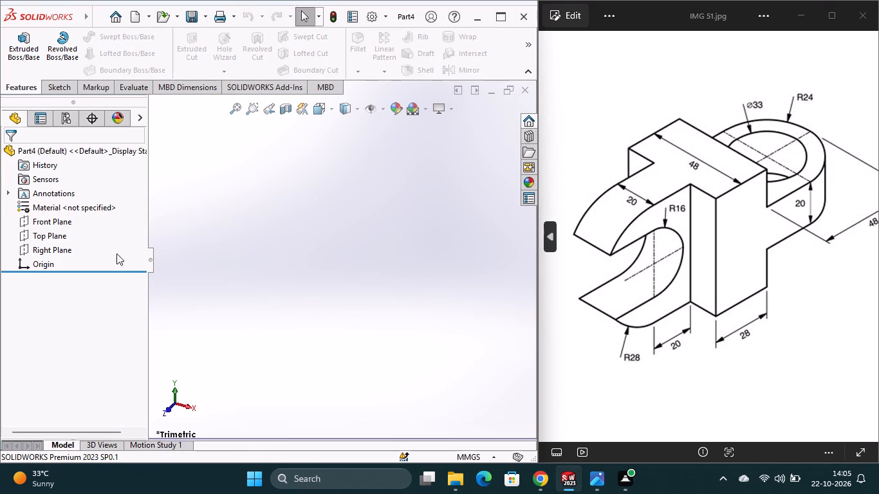
# On the Front Plane, sketch a corner rectangle about 28 mm wide, starting at the origin and extending down and along positive X.
pyautogui.click(62, 224)
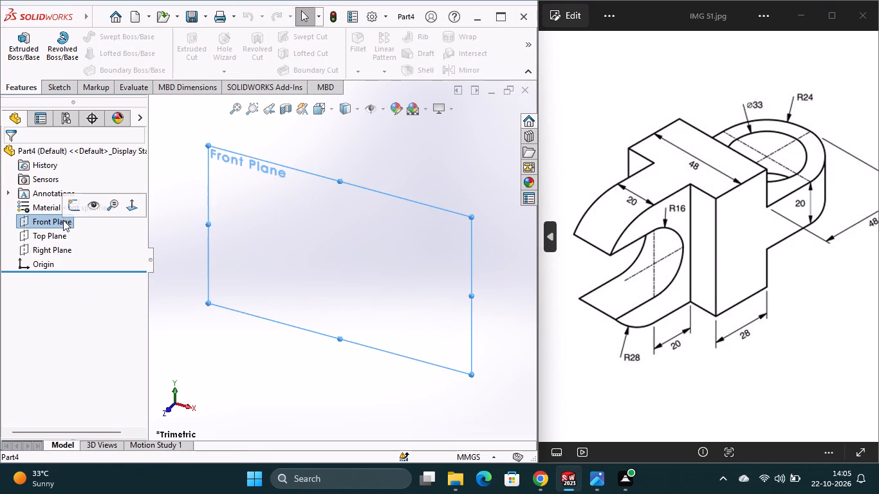
pyautogui.click(70, 212)
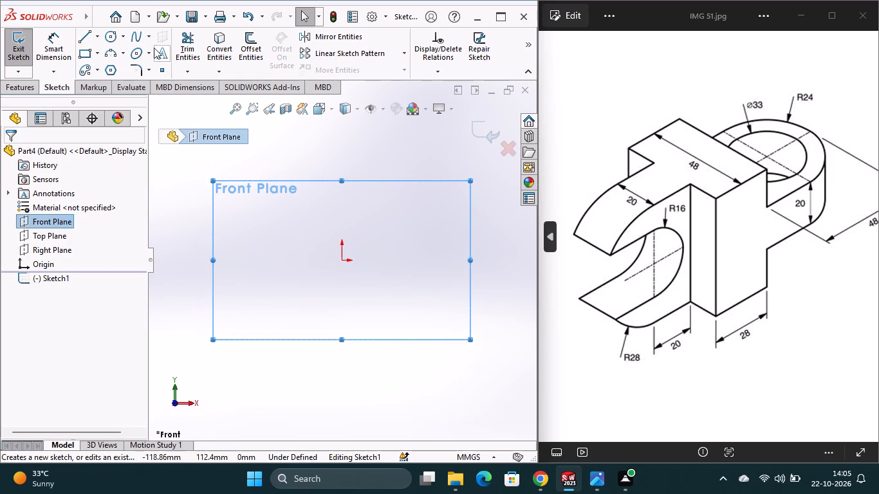
pyautogui.click(97, 56)
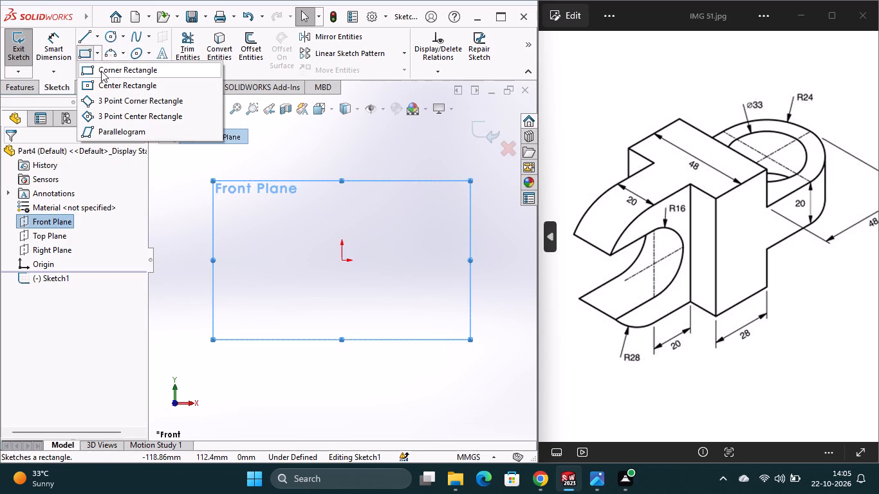
pyautogui.click(101, 71)
pyautogui.click(342, 264)
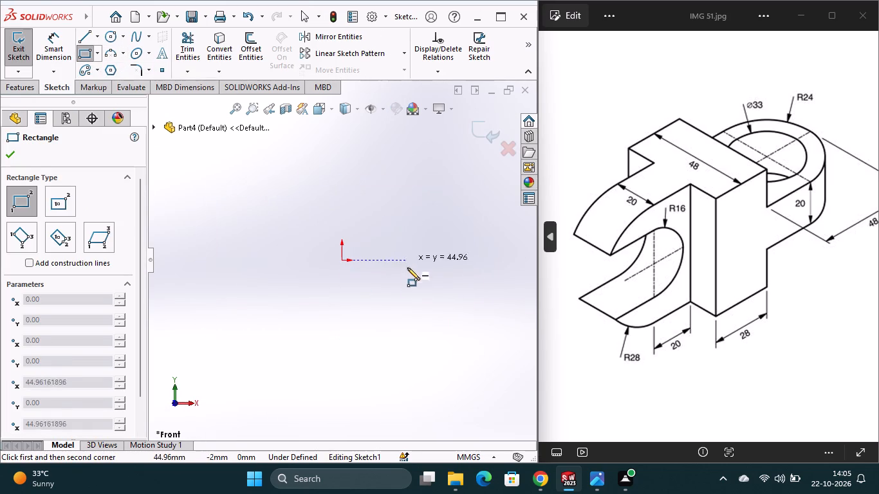
pyautogui.click(412, 380)
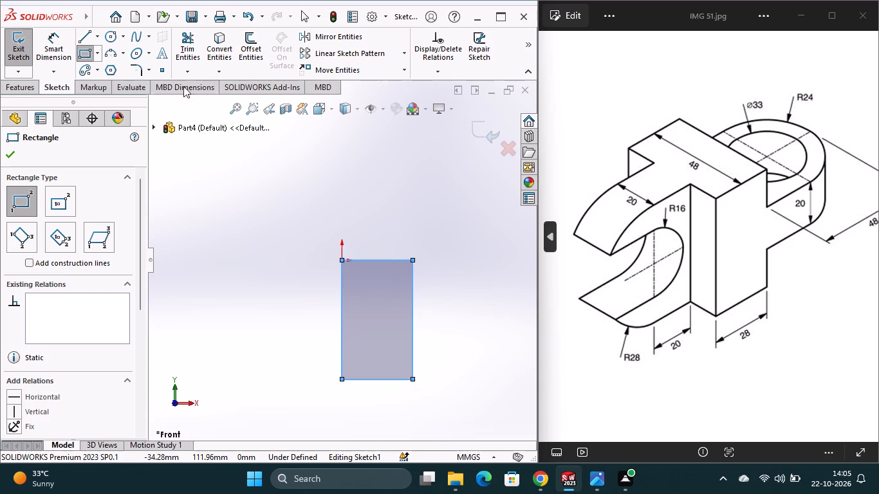
# Dimension the rectangle to 48 mm high and 28 mm wide.
pyautogui.click(50, 39)
pyautogui.click(414, 329)
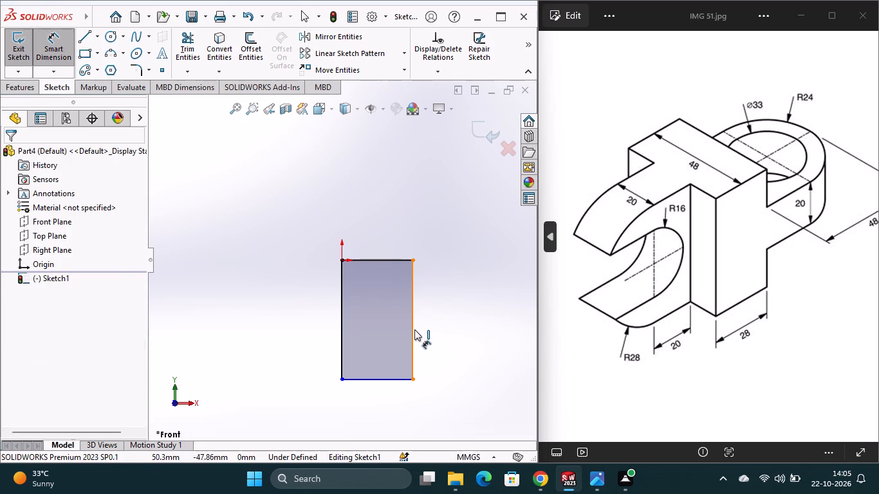
pyautogui.click(458, 311)
pyautogui.write('48')
pyautogui.press('Return')
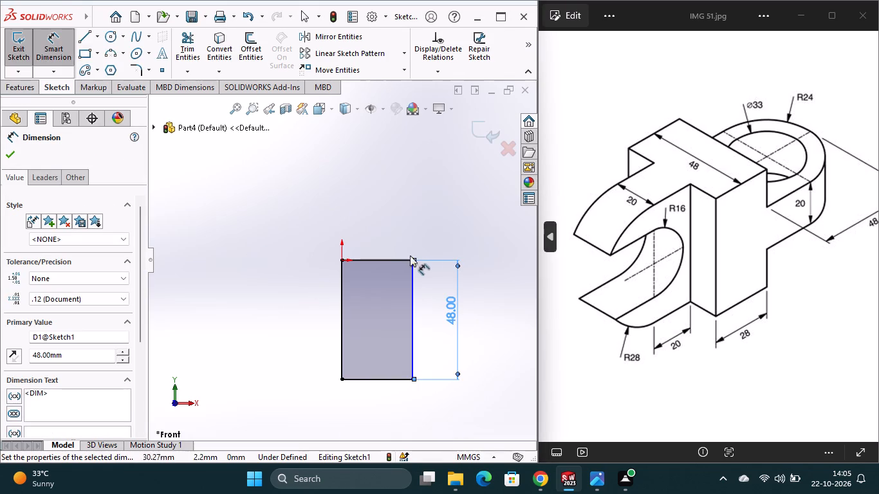
pyautogui.click(394, 259)
pyautogui.click(393, 248)
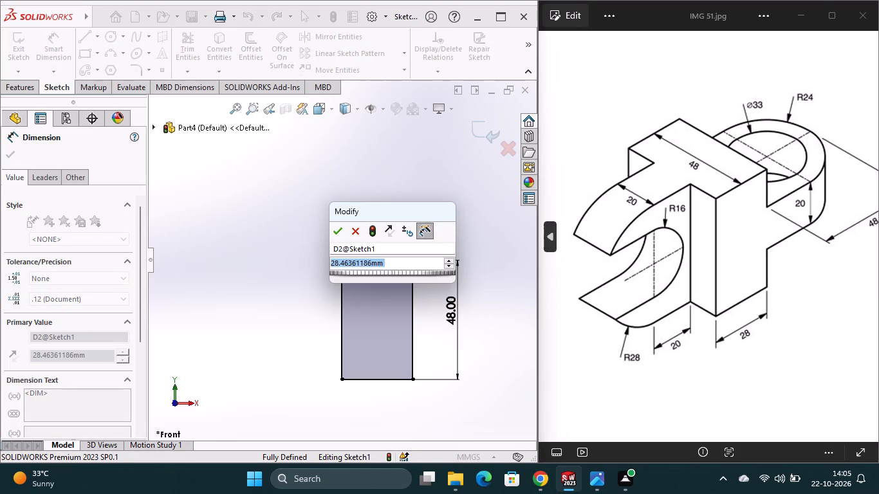
pyautogui.write('28')
pyautogui.press('Return')
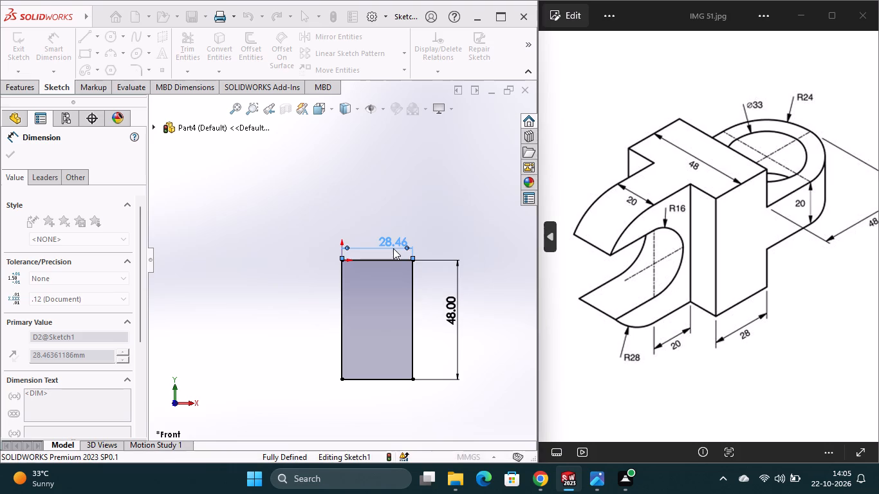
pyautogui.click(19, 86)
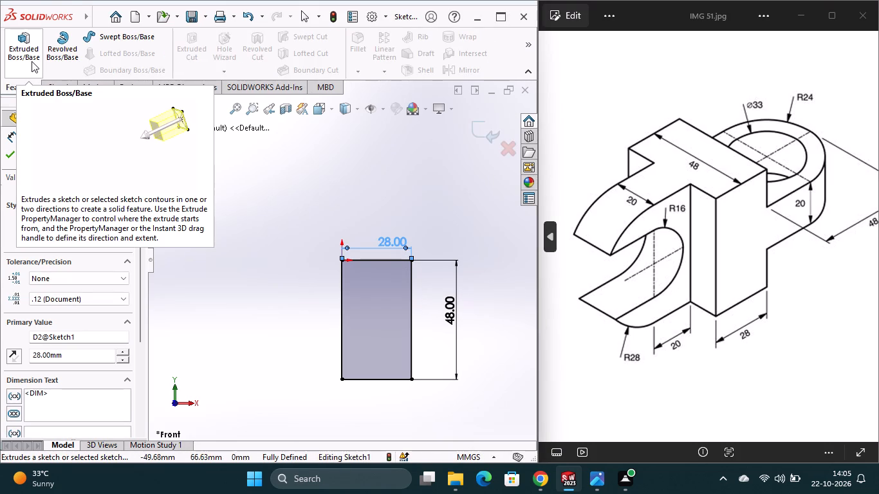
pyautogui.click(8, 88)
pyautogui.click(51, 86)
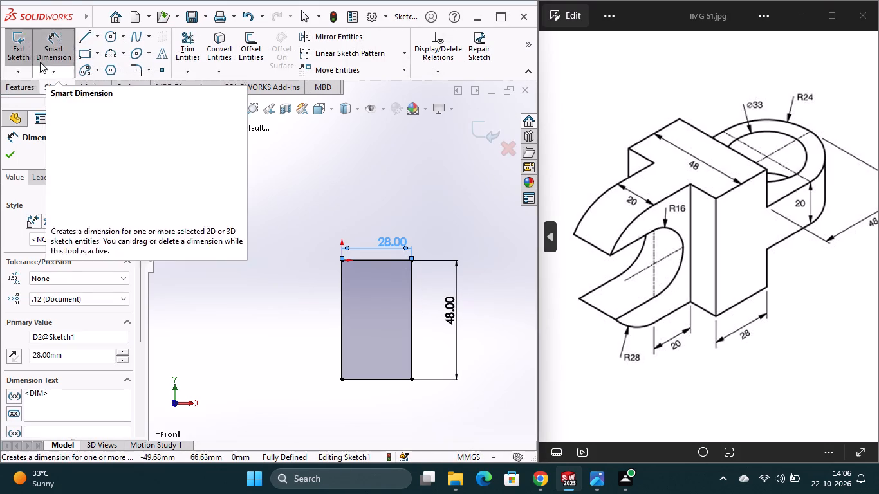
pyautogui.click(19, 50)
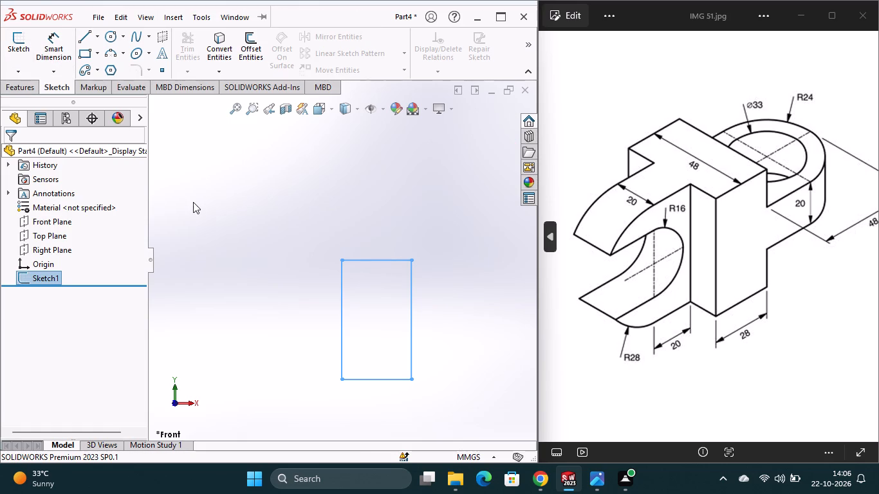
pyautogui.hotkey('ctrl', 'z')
# Extrude the rectangle as a boss, using Mid Plane with a depth of 48 mm.
pyautogui.scroll(2, 295, 228)
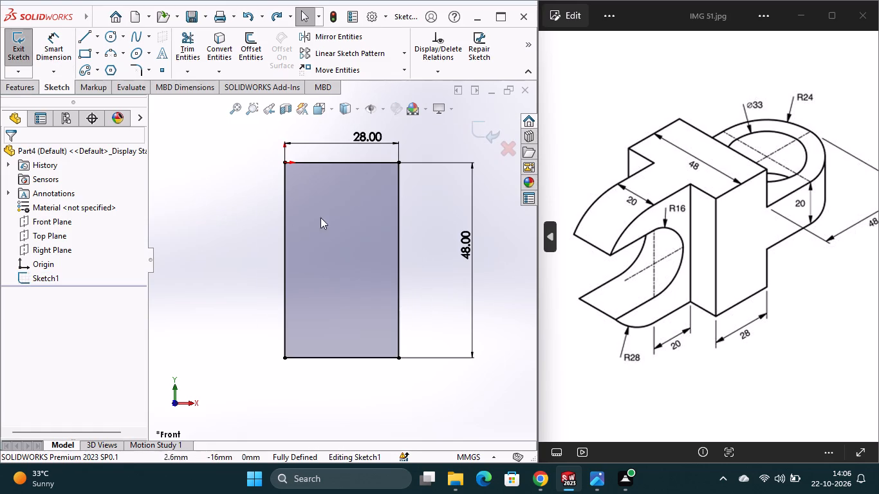
pyautogui.click(23, 88)
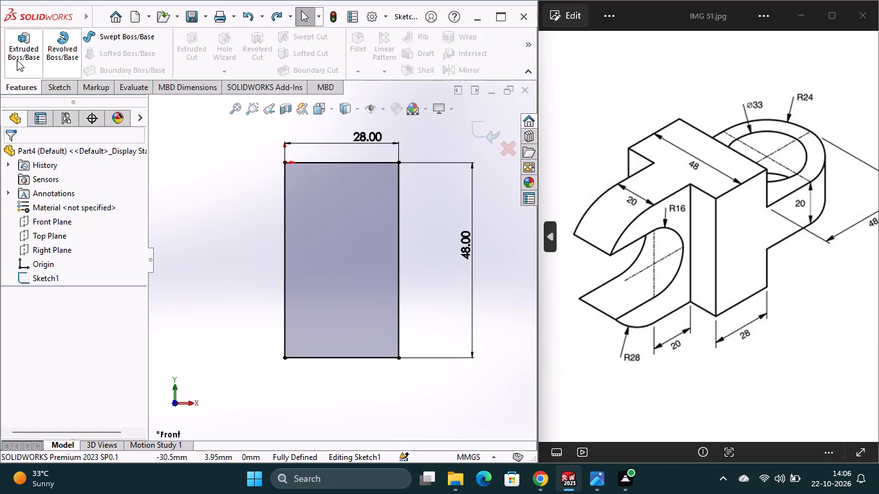
pyautogui.click(17, 60)
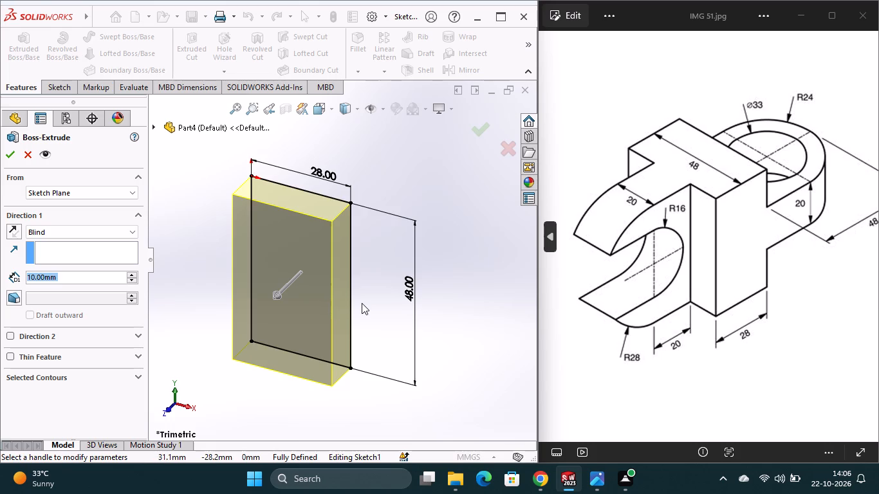
pyautogui.click(97, 230)
pyautogui.click(91, 288)
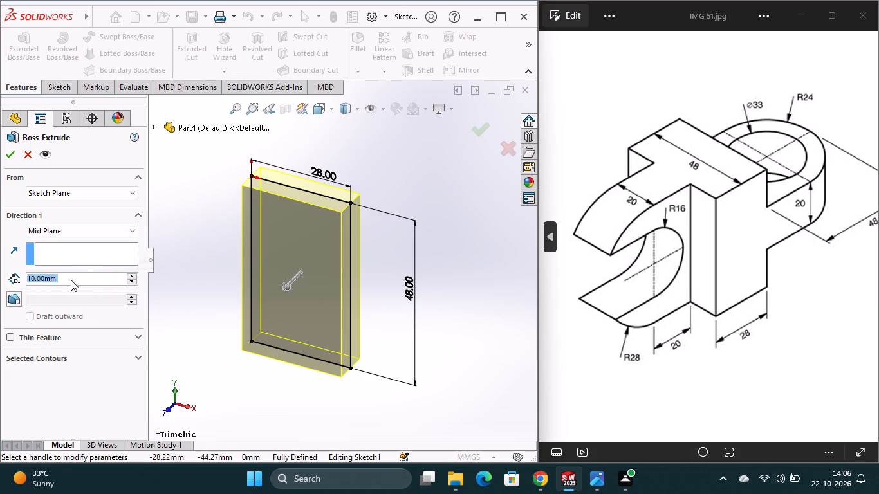
pyautogui.press('4')
pyautogui.press('8')
pyautogui.press('Return')
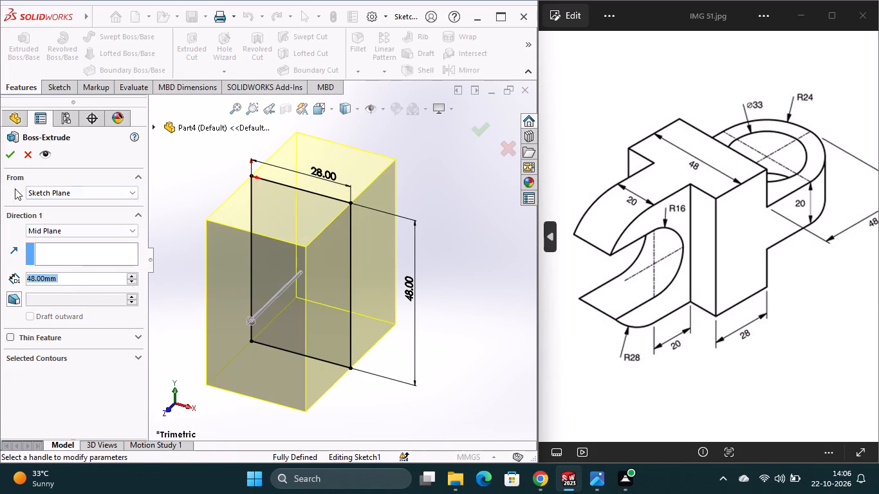
pyautogui.click(13, 161)
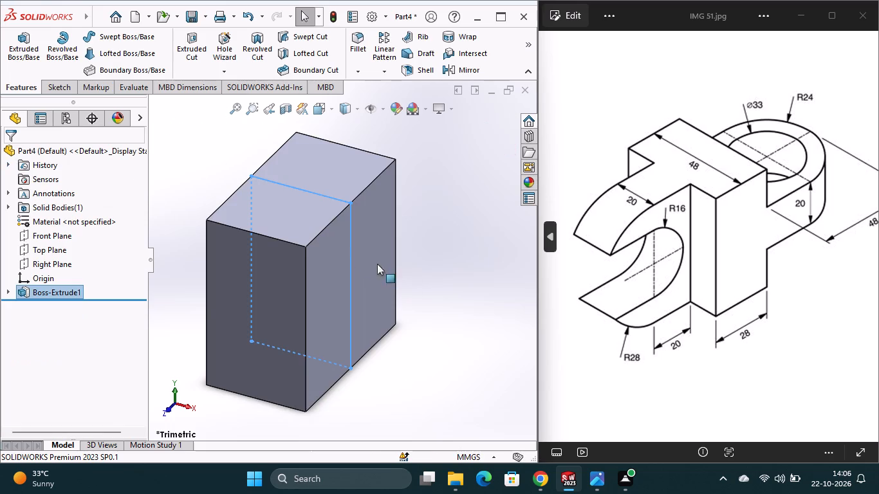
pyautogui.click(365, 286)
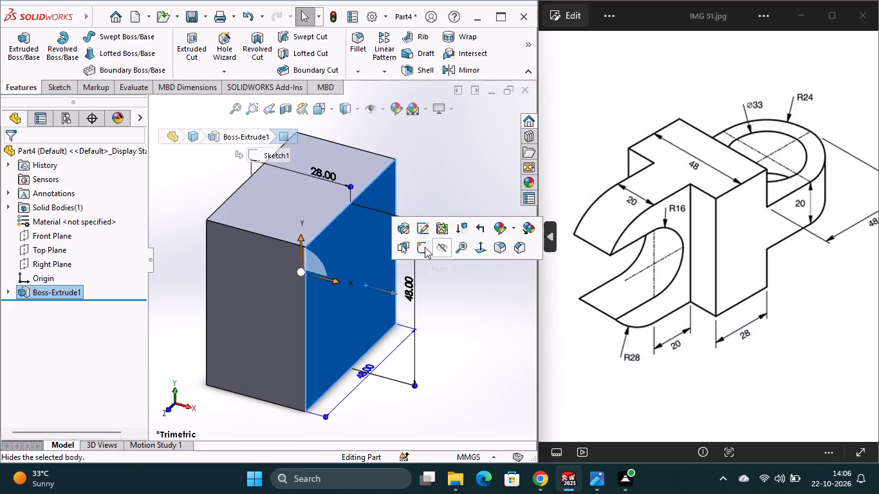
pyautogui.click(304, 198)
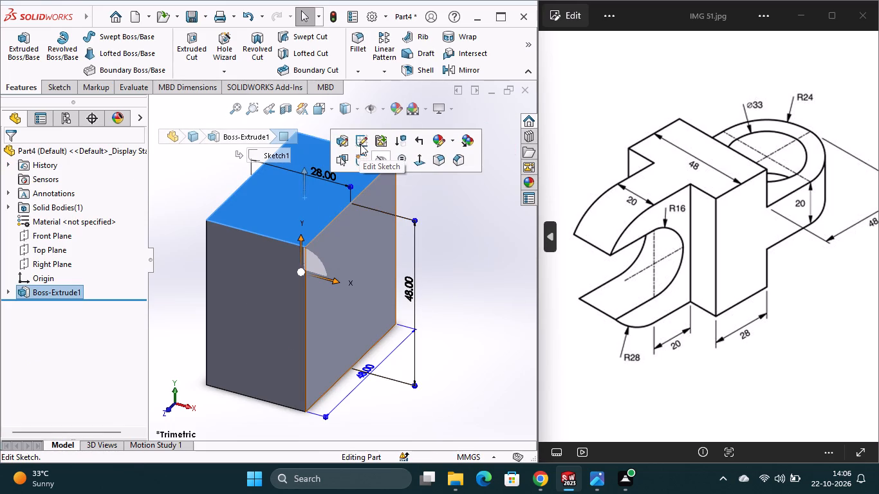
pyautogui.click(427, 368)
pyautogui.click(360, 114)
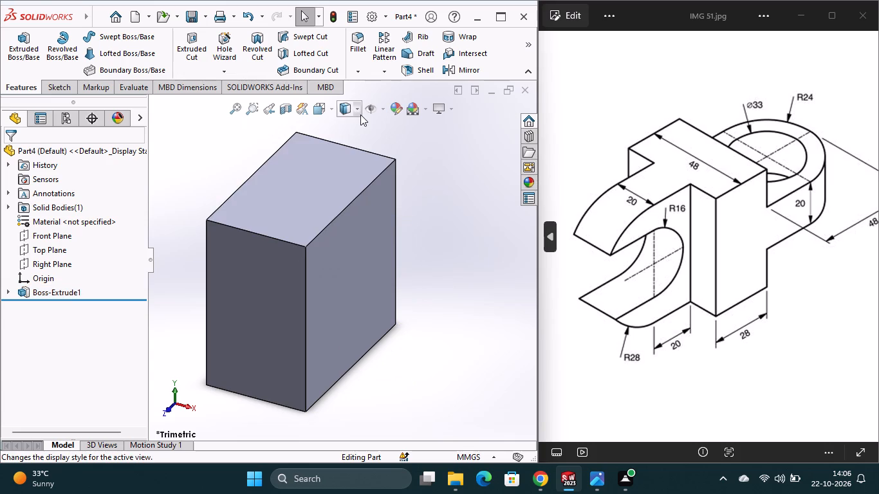
# Start a sketch on the block's top face and draw a horizontal centerline about 54 mm long from the origin past the block.
pyautogui.click(331, 112)
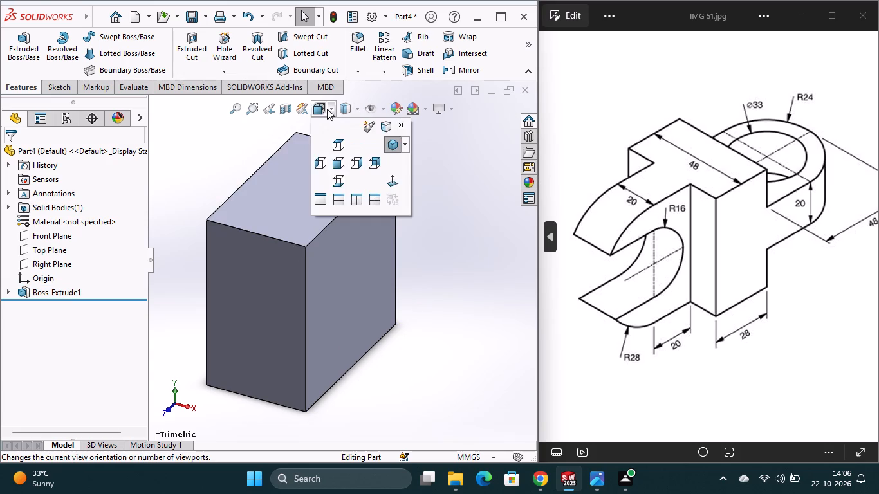
pyautogui.click(392, 150)
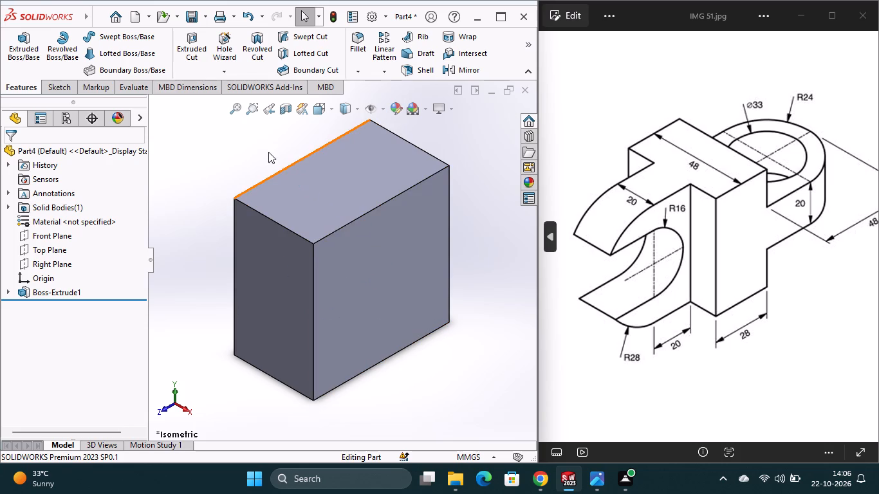
pyautogui.click(338, 192)
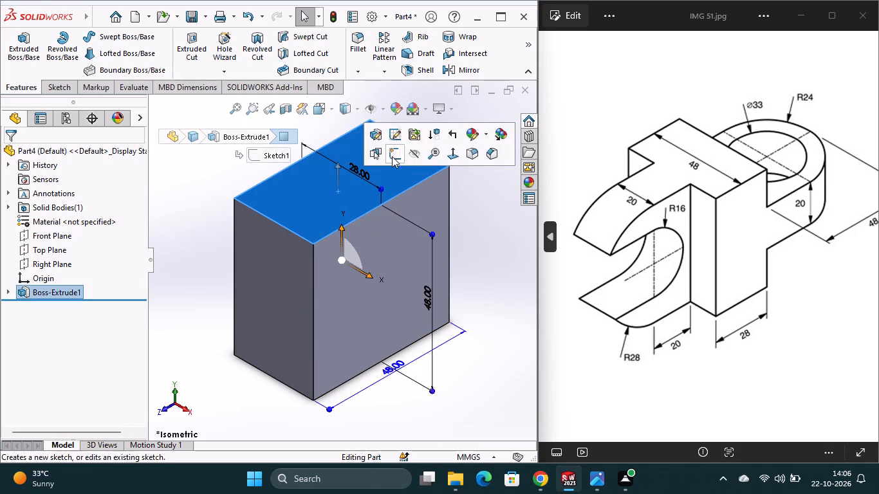
pyautogui.click(392, 156)
pyautogui.scroll(1, 442, 273)
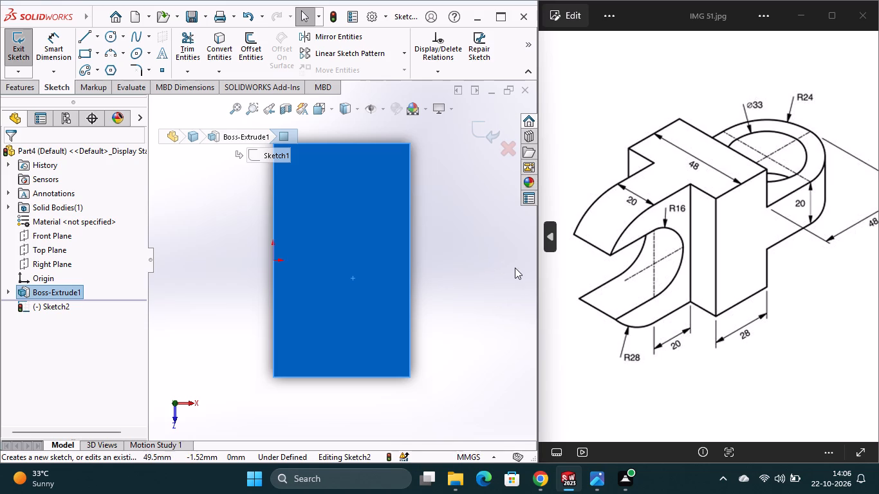
pyautogui.scroll(1, 507, 268)
pyautogui.scroll(1, 717, 291)
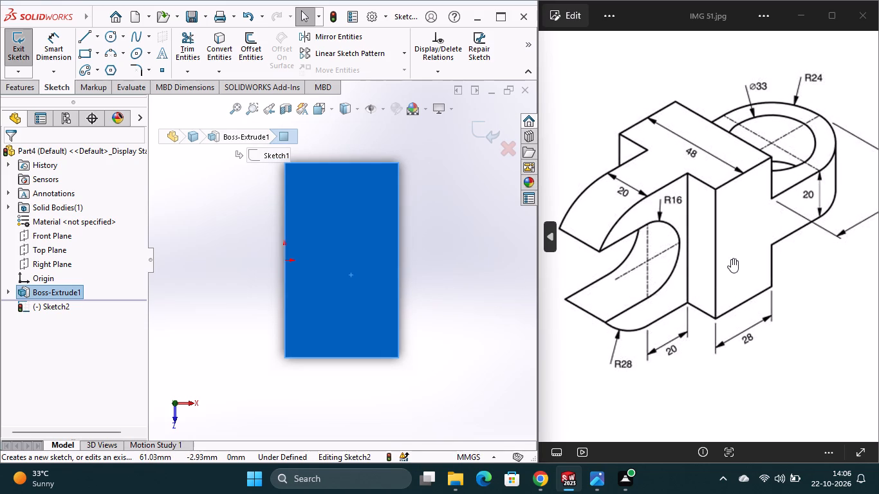
pyautogui.scroll(-3, 733, 255)
pyautogui.scroll(-1, 458, 199)
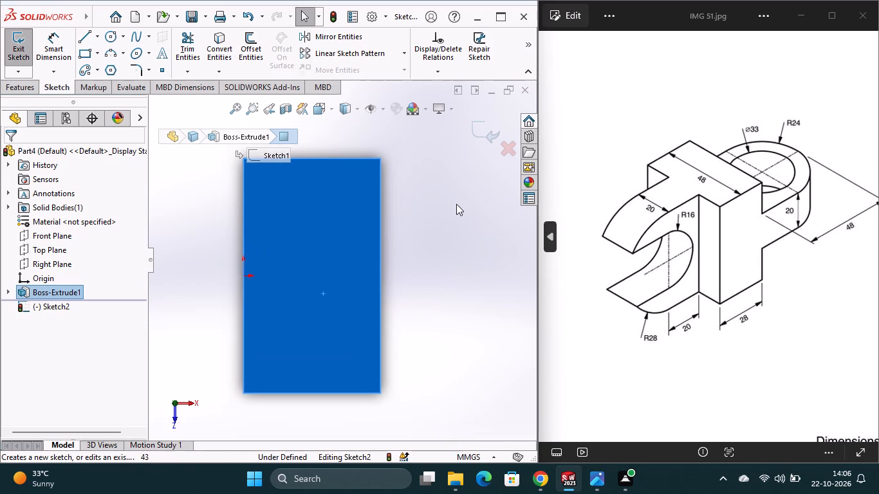
pyautogui.click(96, 33)
pyautogui.click(98, 66)
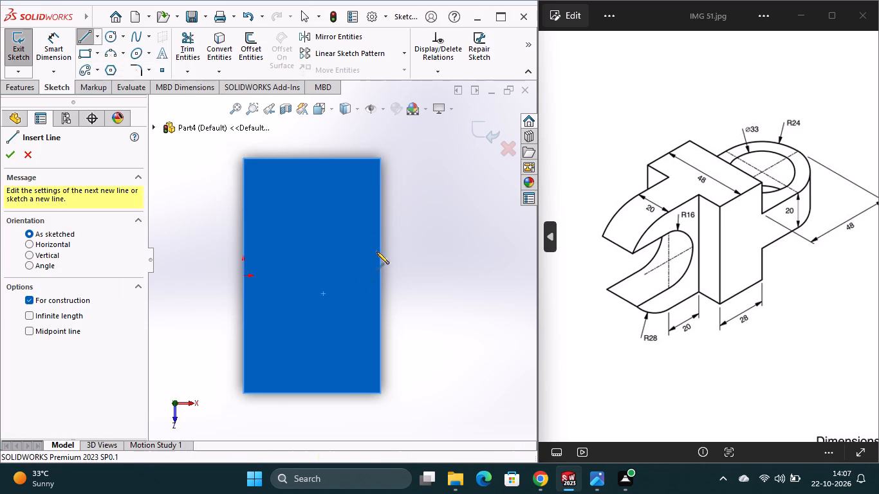
pyautogui.click(243, 279)
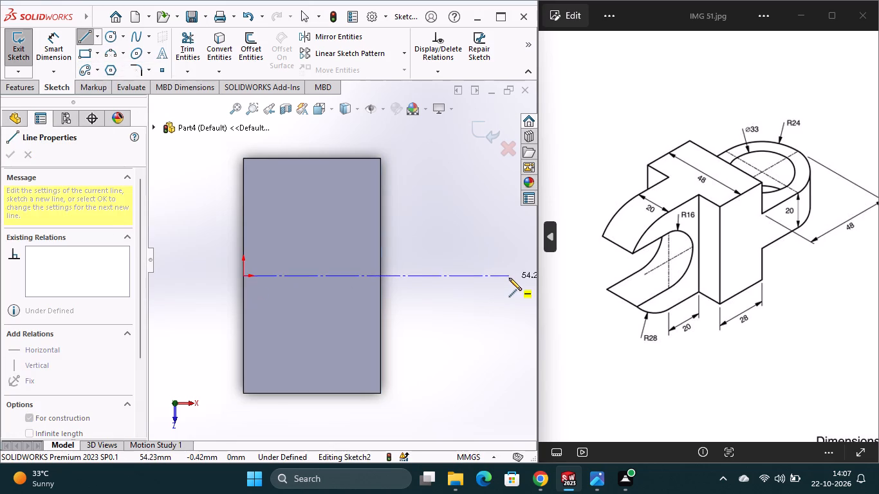
pyautogui.click(506, 275)
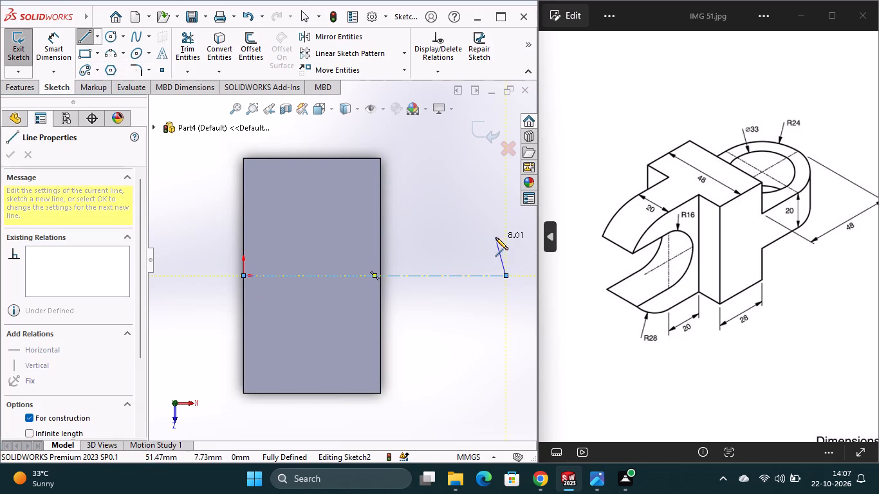
pyautogui.press('Escape')
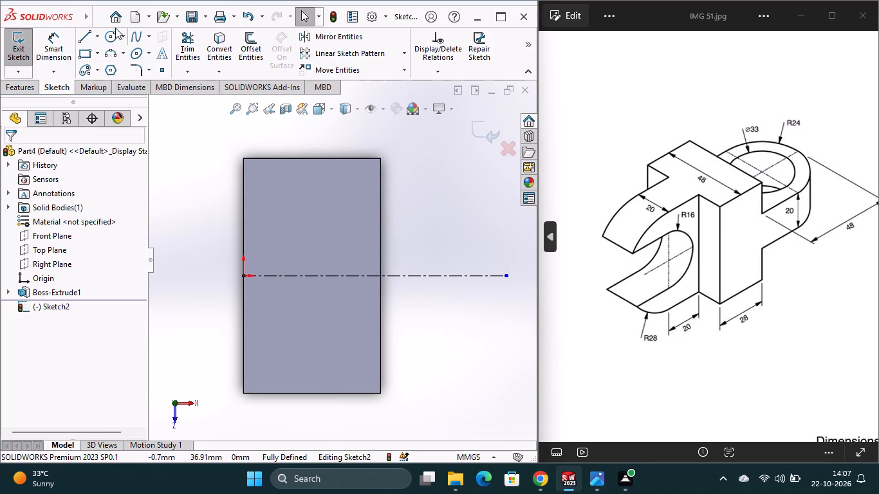
# Draw a vertical centerline about 50 mm long through the outer end of the horizontal centerline.
pyautogui.click(97, 35)
pyautogui.click(107, 69)
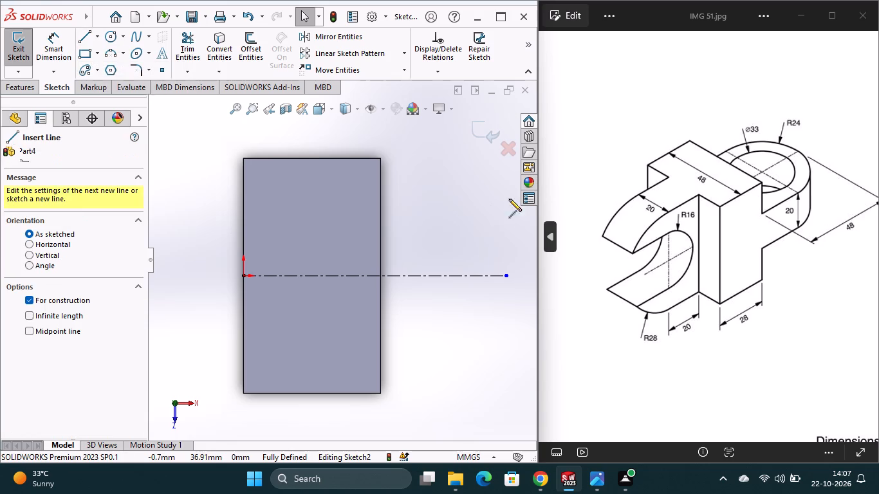
pyautogui.click(499, 161)
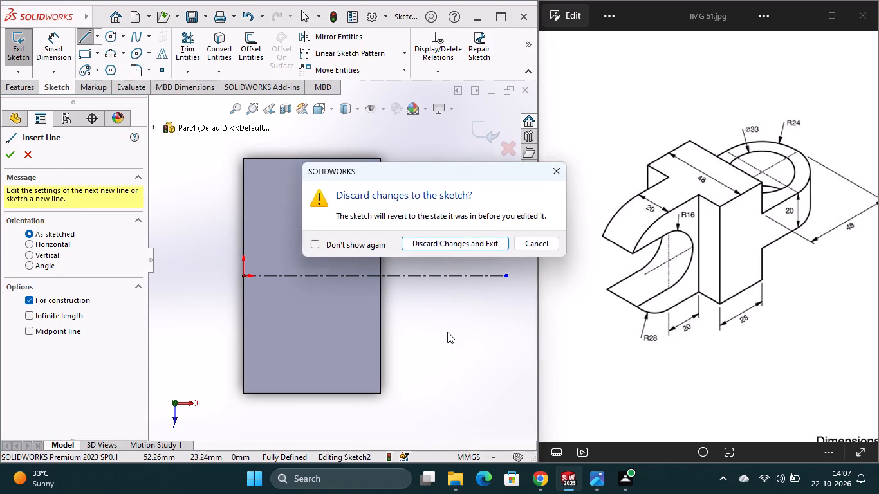
pyautogui.click(447, 332)
pyautogui.click(542, 241)
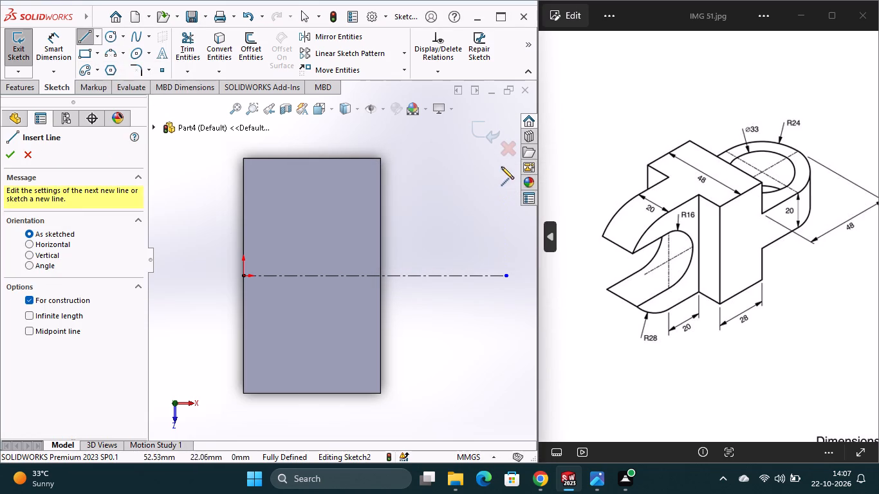
pyautogui.click(502, 163)
pyautogui.click(524, 243)
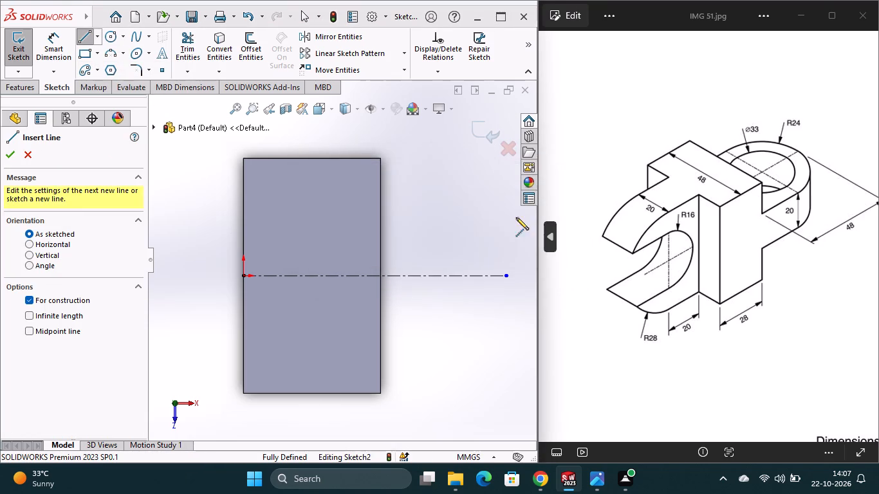
pyautogui.scroll(1, 485, 203)
pyautogui.click(480, 167)
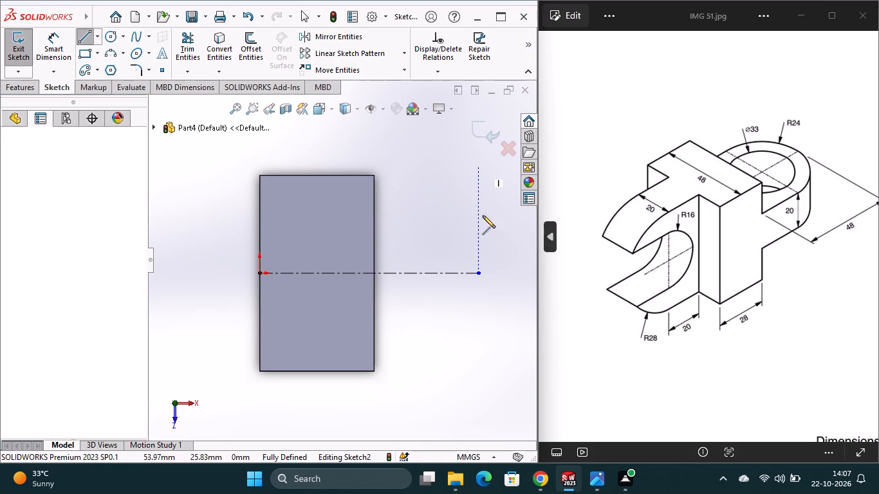
pyautogui.click(478, 371)
pyautogui.press('Escape')
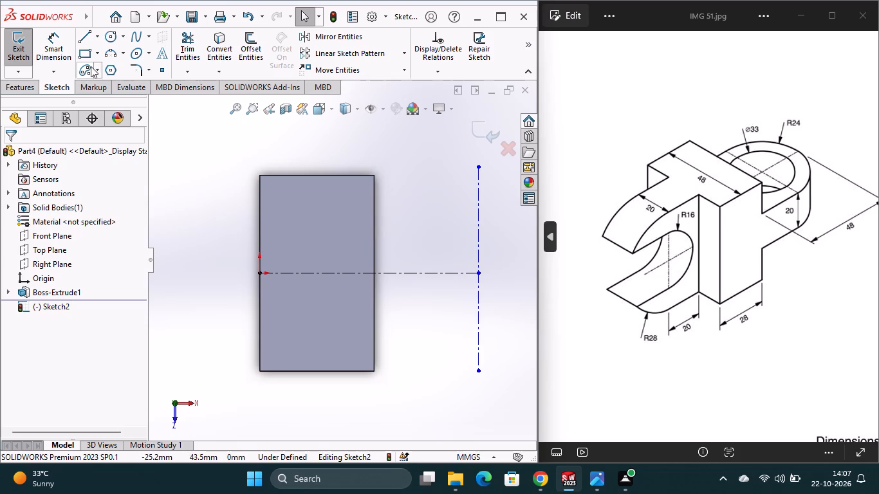
# Dimension the distance from the block's near edge to the vertical centerline as 48 mm.
pyautogui.click(65, 46)
pyautogui.click(373, 250)
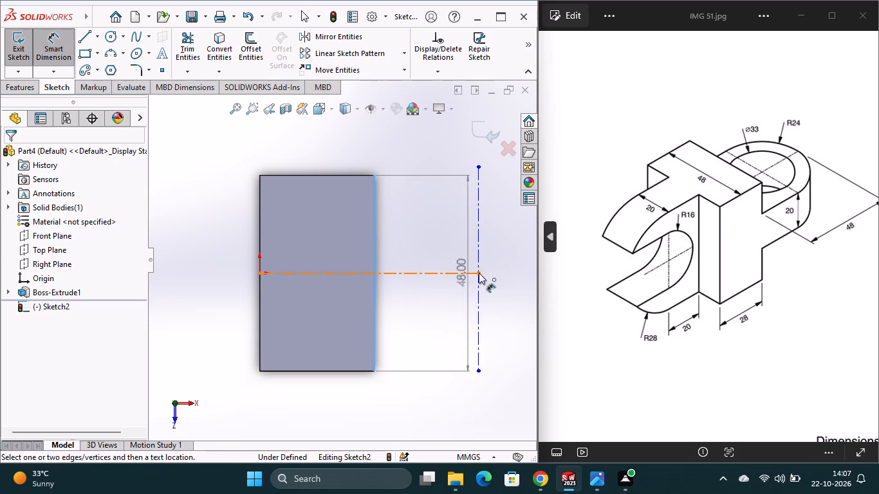
pyautogui.click(477, 261)
pyautogui.click(430, 318)
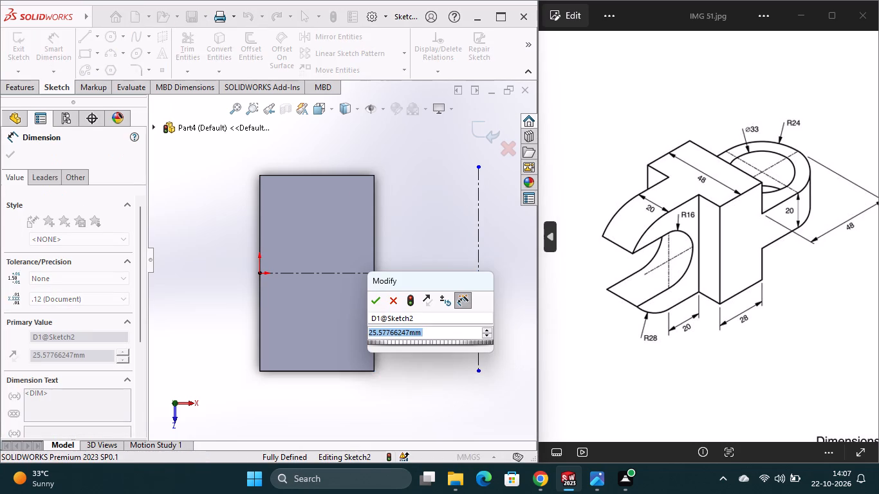
pyautogui.write('48')
pyautogui.press('Return')
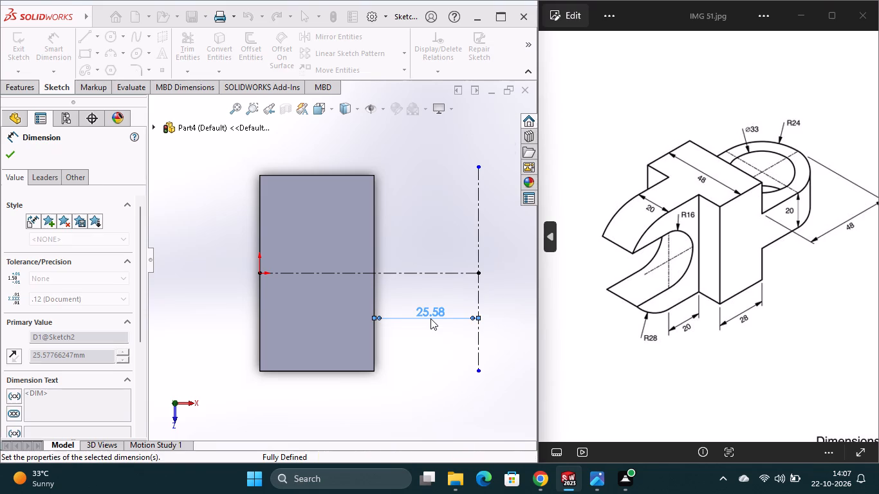
pyautogui.scroll(1, 437, 317)
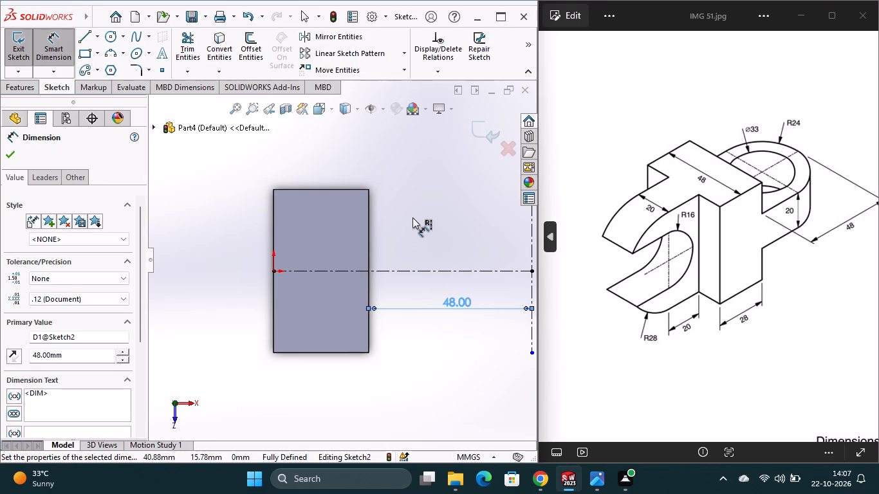
# Offset the horizontal centerline by 12 mm to both sides with dimensions added.
pyautogui.click(248, 44)
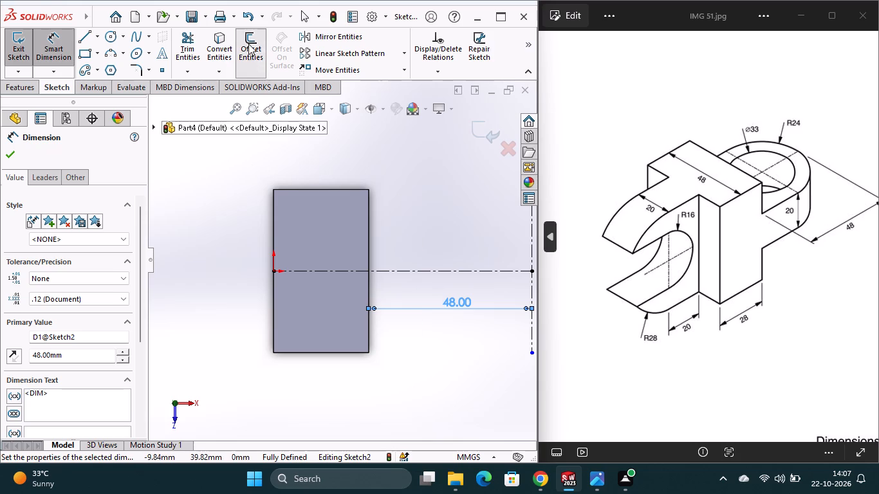
pyautogui.moveTo(82, 190); pyautogui.dragTo(24, 194)
pyautogui.write('24')
pyautogui.press('Return')
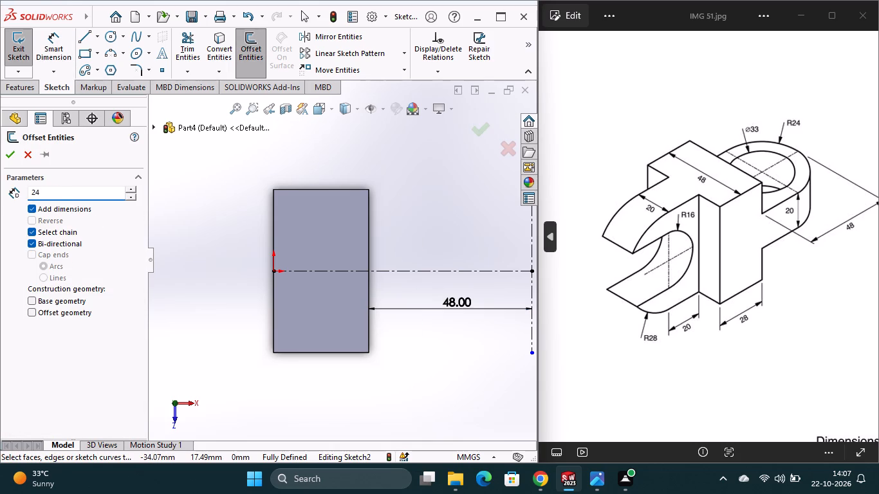
pyautogui.click(434, 269)
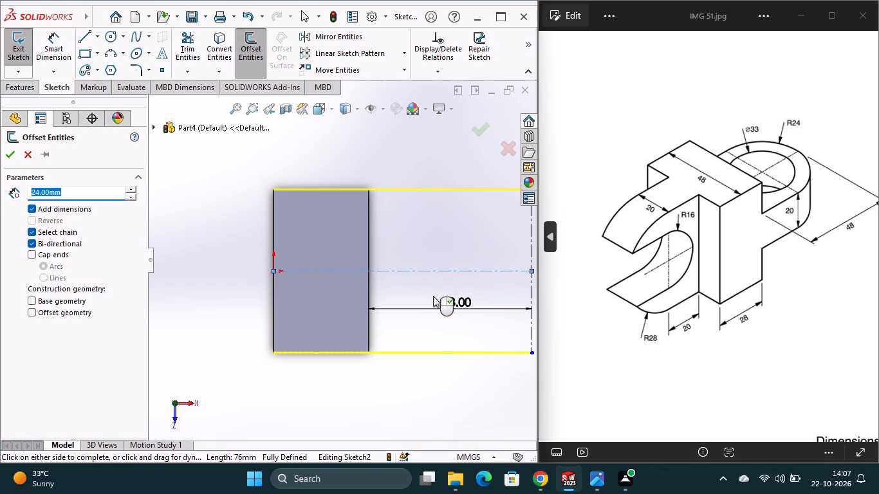
pyautogui.moveTo(69, 191); pyautogui.dragTo(1, 187)
pyautogui.write('12')
pyautogui.press('Return')
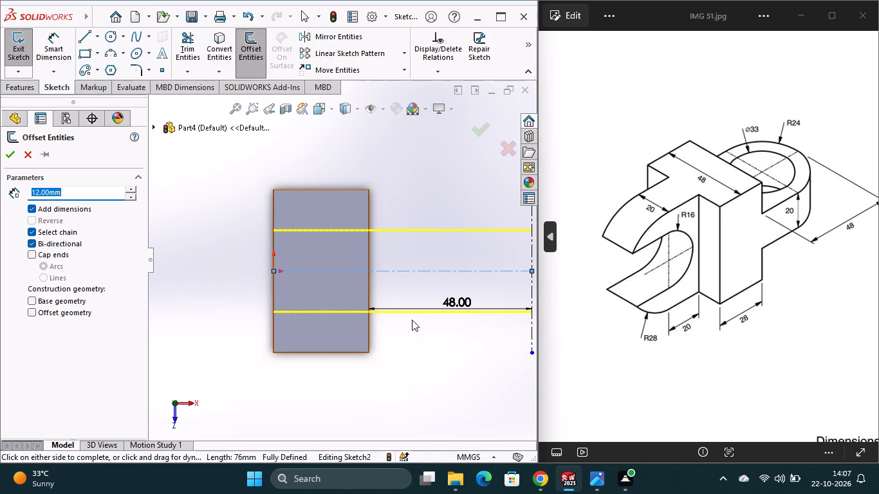
pyautogui.click(12, 156)
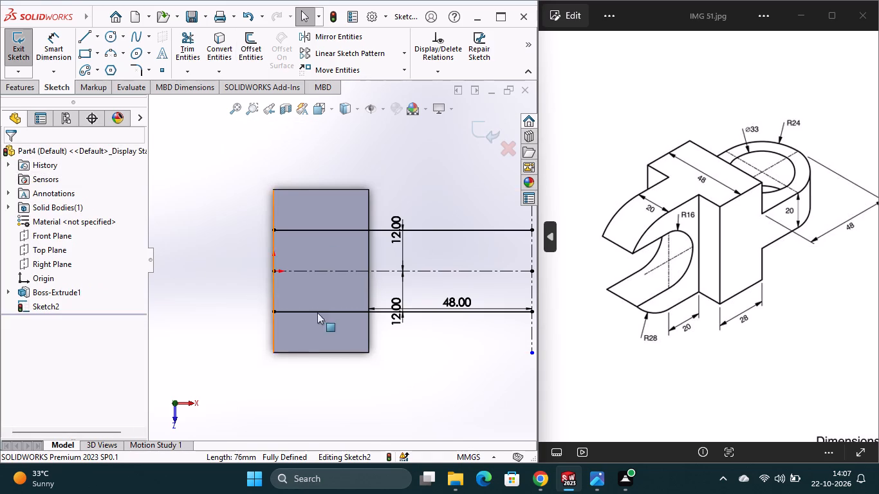
# Move the two 12 mm dimensions beyond the block's origin side and the 48 mm dimension below the sketch lines.
pyautogui.scroll(1, 463, 293)
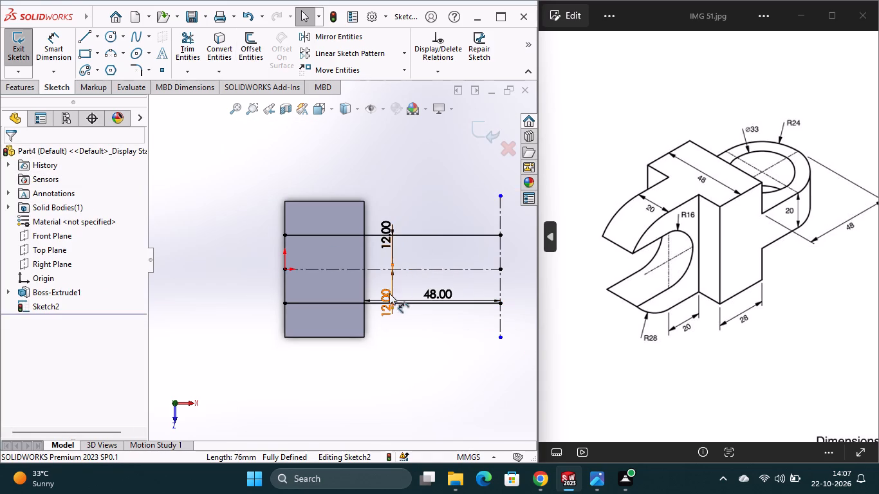
pyautogui.moveTo(385, 302); pyautogui.dragTo(228, 319)
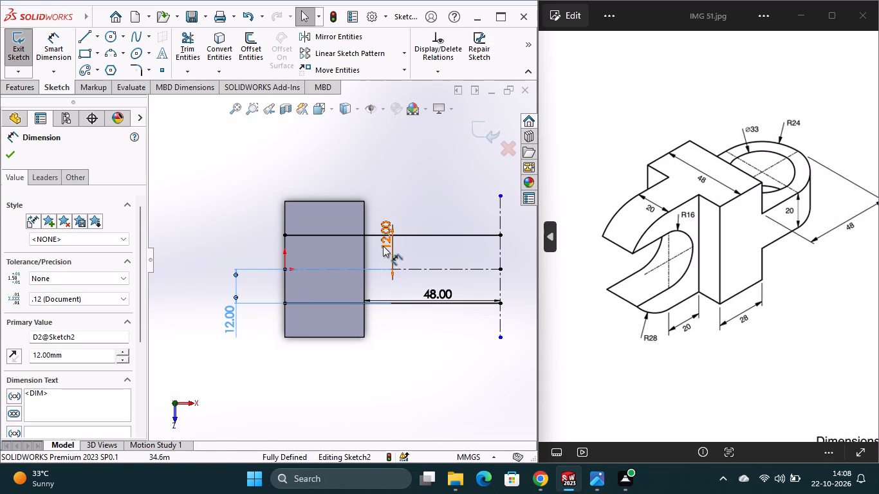
pyautogui.moveTo(384, 244); pyautogui.dragTo(234, 250)
pyautogui.moveTo(434, 296); pyautogui.dragTo(433, 335)
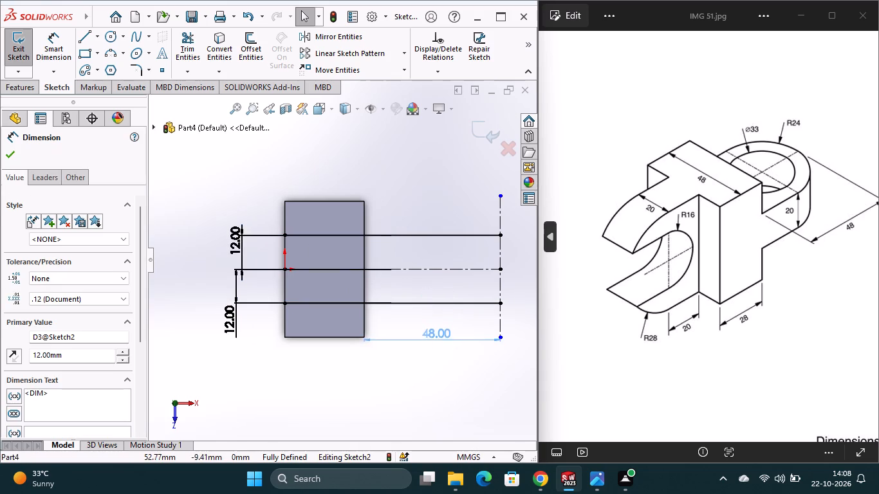
pyautogui.scroll(-2, 458, 273)
pyautogui.scroll(2, 464, 275)
pyautogui.scroll(-1, 478, 261)
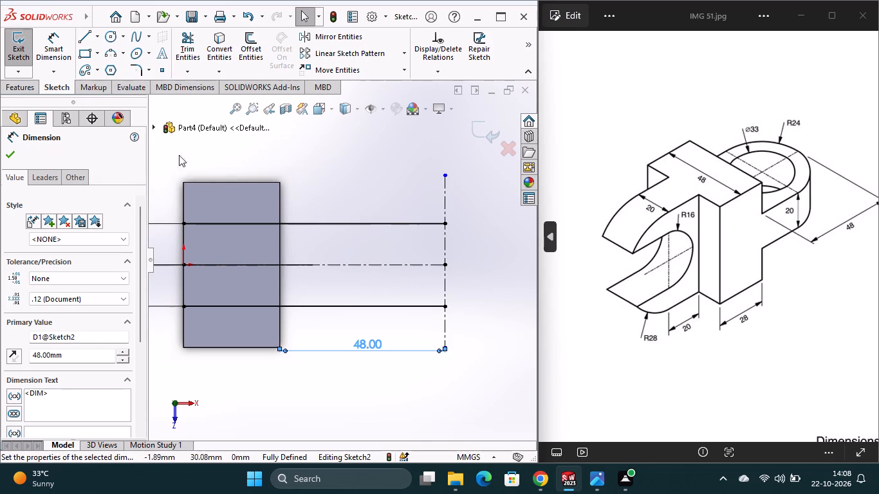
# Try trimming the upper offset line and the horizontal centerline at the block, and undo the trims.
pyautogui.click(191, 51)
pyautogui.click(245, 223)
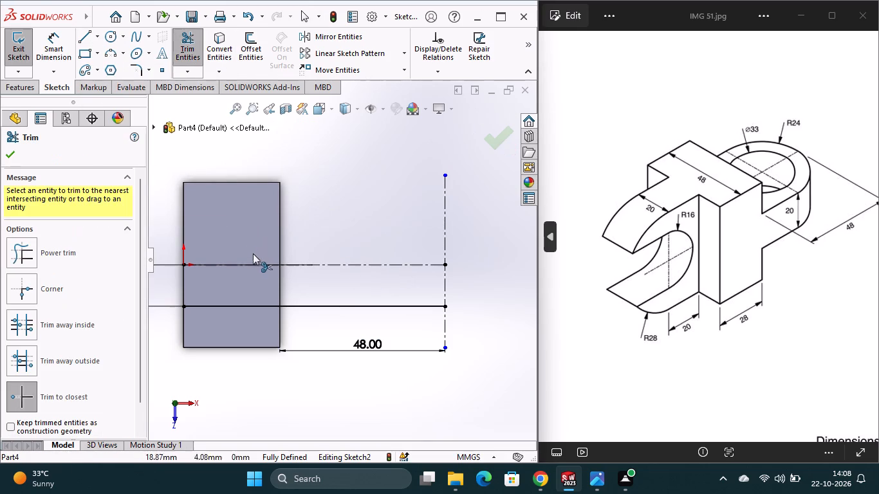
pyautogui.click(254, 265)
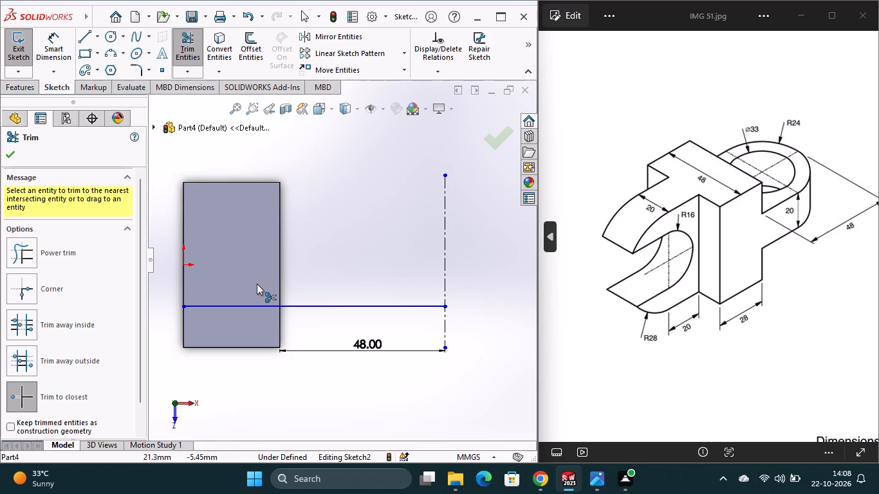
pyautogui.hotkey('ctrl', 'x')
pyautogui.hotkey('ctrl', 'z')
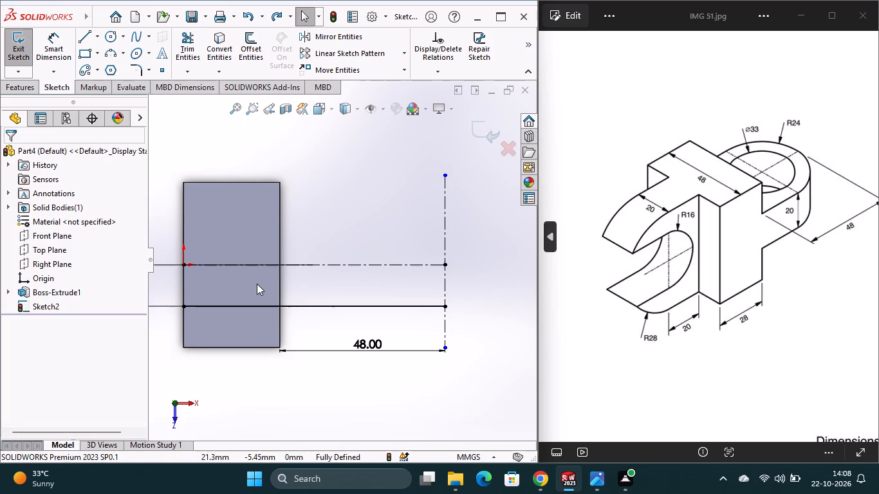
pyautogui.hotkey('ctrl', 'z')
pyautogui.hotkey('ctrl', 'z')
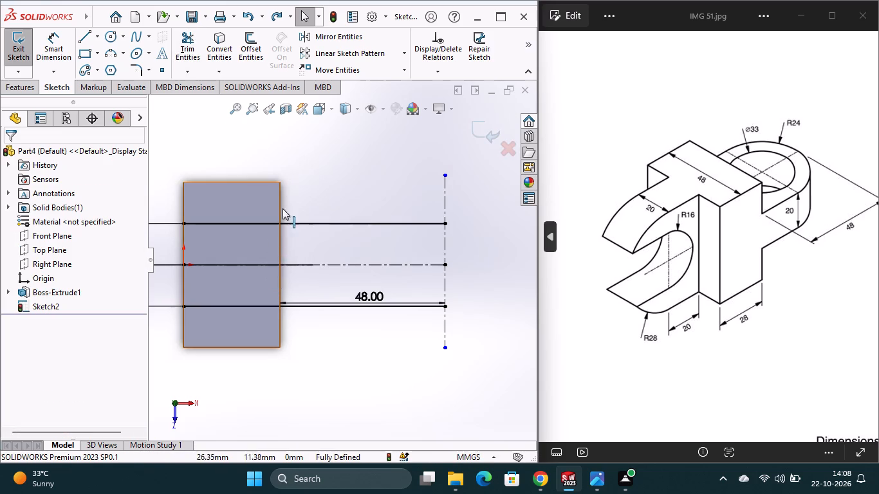
# Convert the block edge facing the vertical centerline into a sketch line.
pyautogui.click(218, 43)
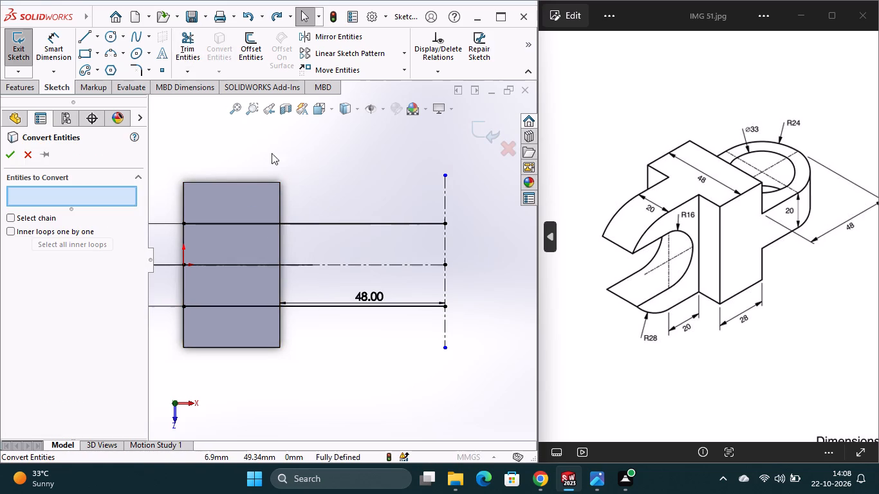
pyautogui.click(282, 206)
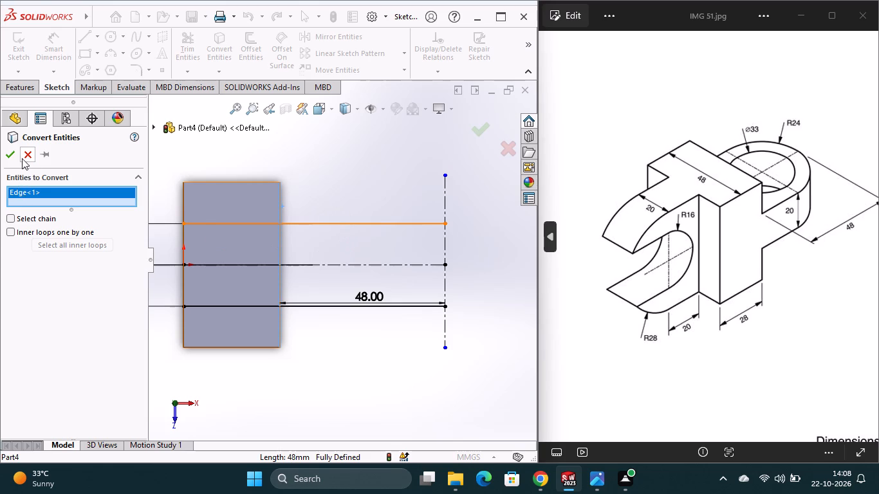
pyautogui.click(12, 156)
pyautogui.click(239, 139)
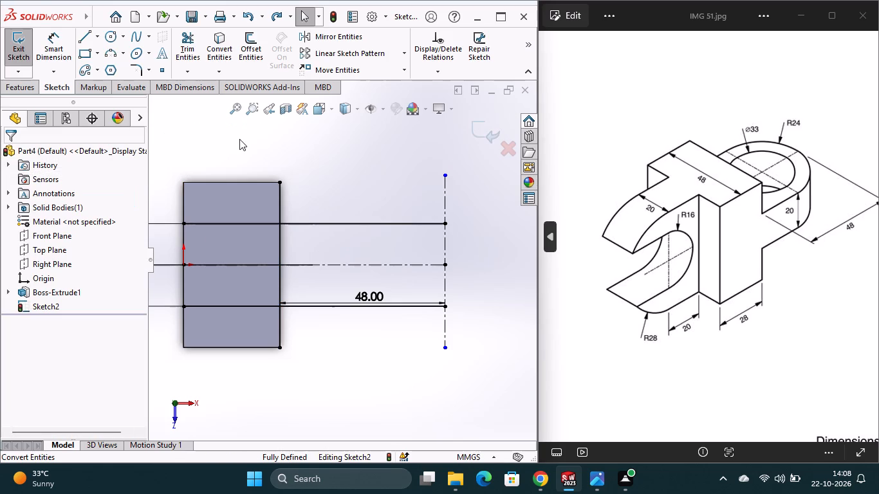
# Trim the portions of both offset lines and the horizontal centerline that lie inside the block, up to the converted edge.
pyautogui.click(185, 49)
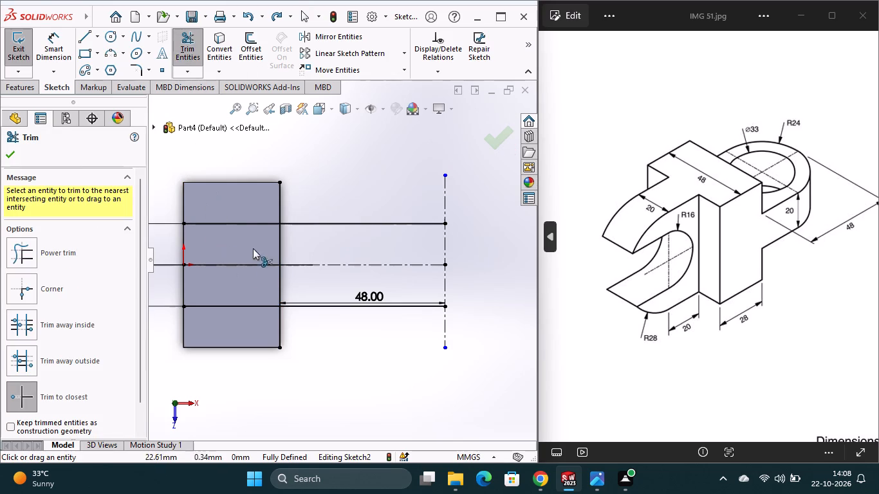
pyautogui.click(224, 224)
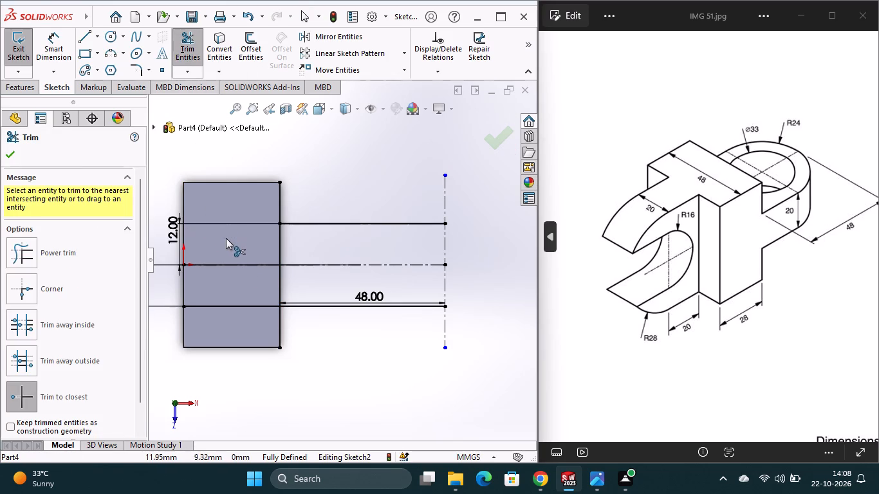
pyautogui.click(228, 265)
pyautogui.click(235, 309)
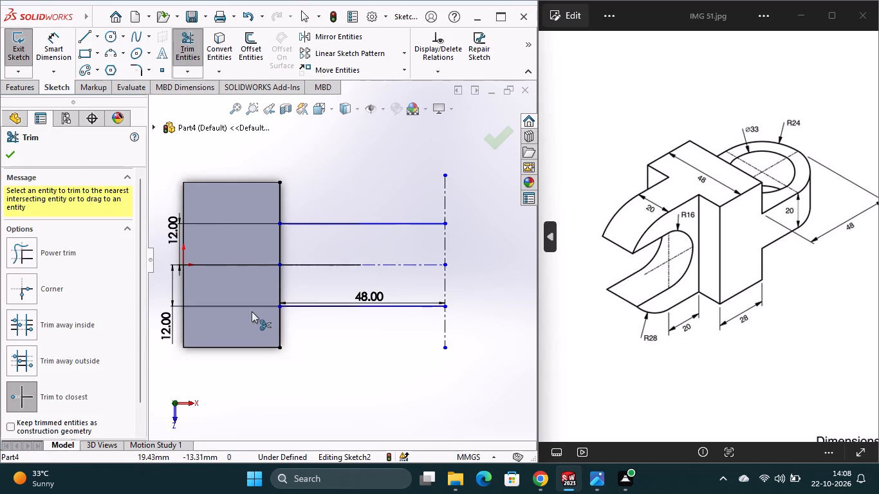
pyautogui.press('Escape')
# Move the 48 mm dimension below the lower offset line, clear of the sketch geometry.
pyautogui.moveTo(378, 297); pyautogui.dragTo(373, 345)
# Draw a vertical centerline about 38 mm long from the lower offset line, about 24 mm from the block edge, up past the upper line.
pyautogui.scroll(-1, 329, 248)
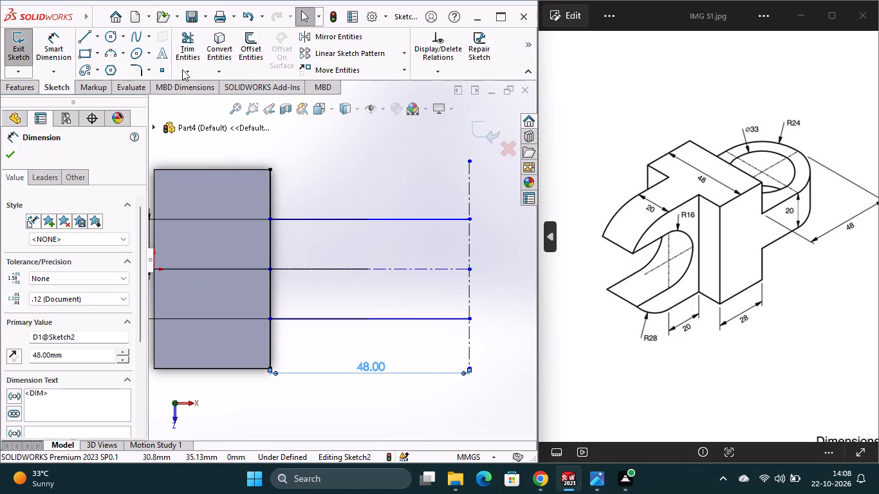
pyautogui.click(96, 39)
pyautogui.click(92, 68)
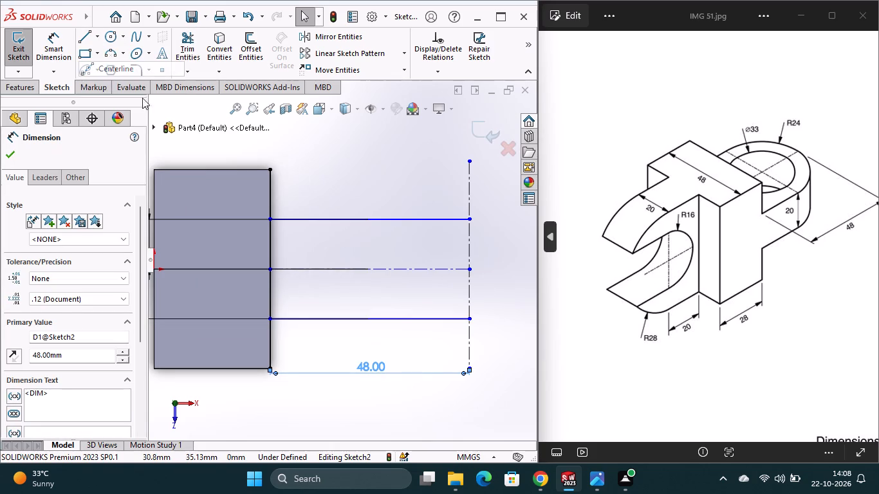
pyautogui.click(369, 318)
pyautogui.click(372, 165)
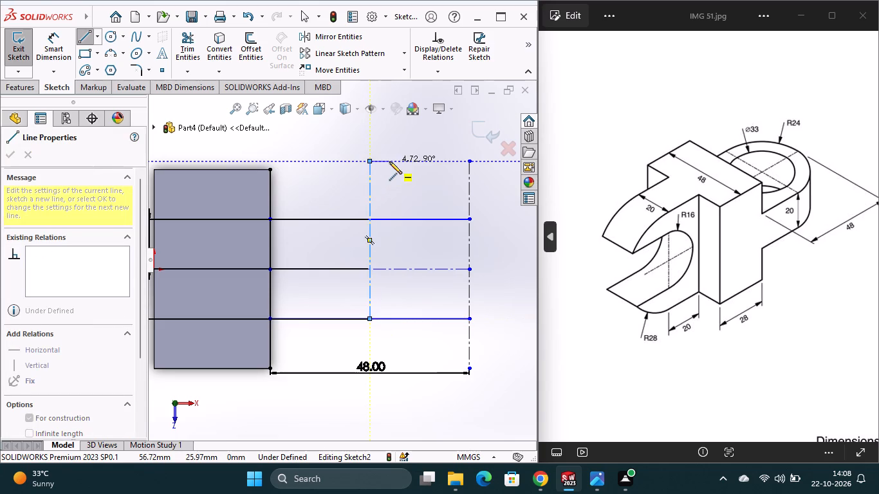
pyautogui.press('Escape')
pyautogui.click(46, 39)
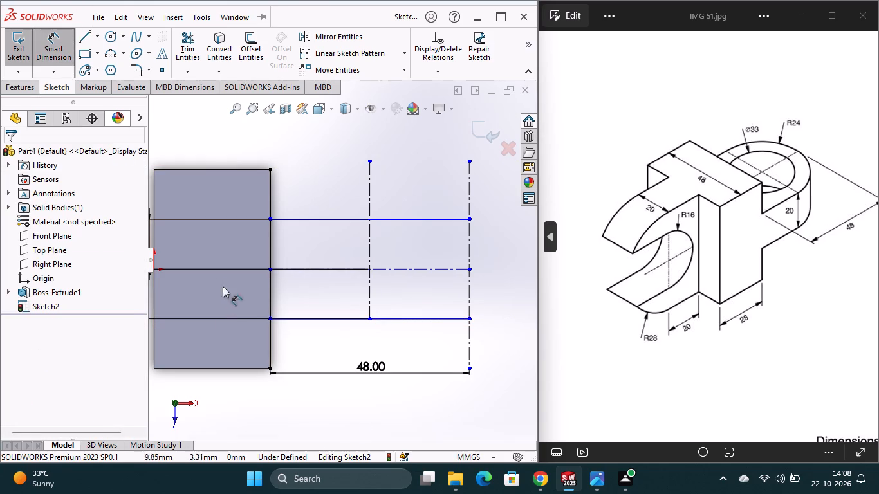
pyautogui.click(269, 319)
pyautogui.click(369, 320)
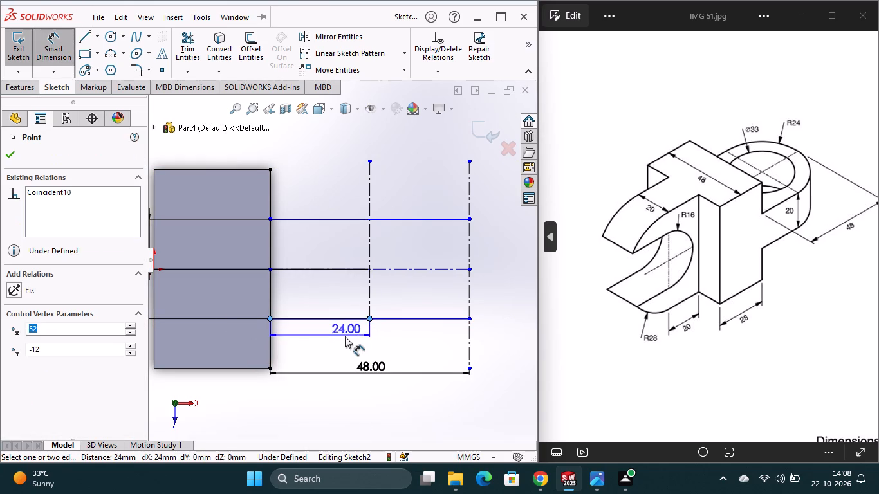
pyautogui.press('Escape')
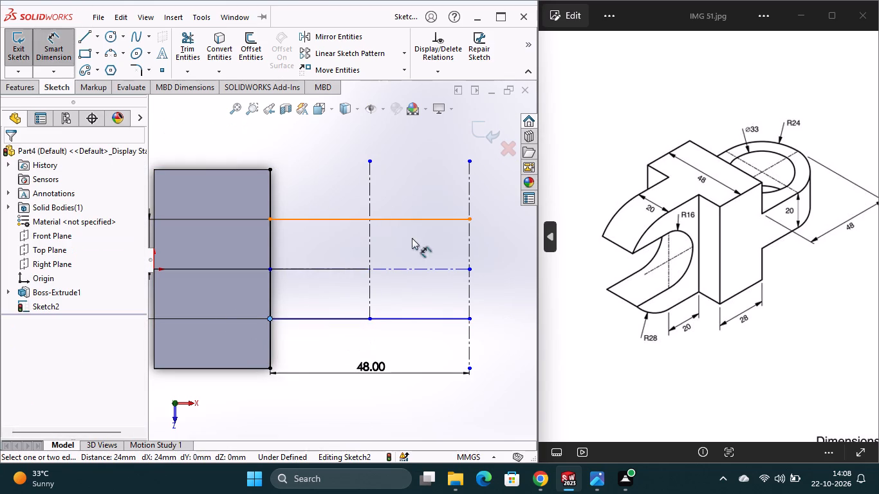
# Draw a circle of about 18.6 mm radius centred where the horizontal centerline meets the middle vertical centerline.
pyautogui.scroll(1, 411, 322)
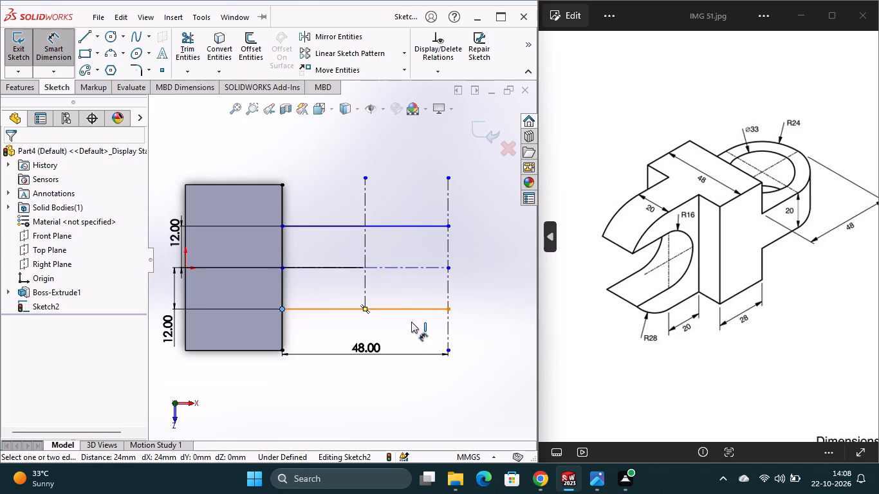
pyautogui.click(111, 37)
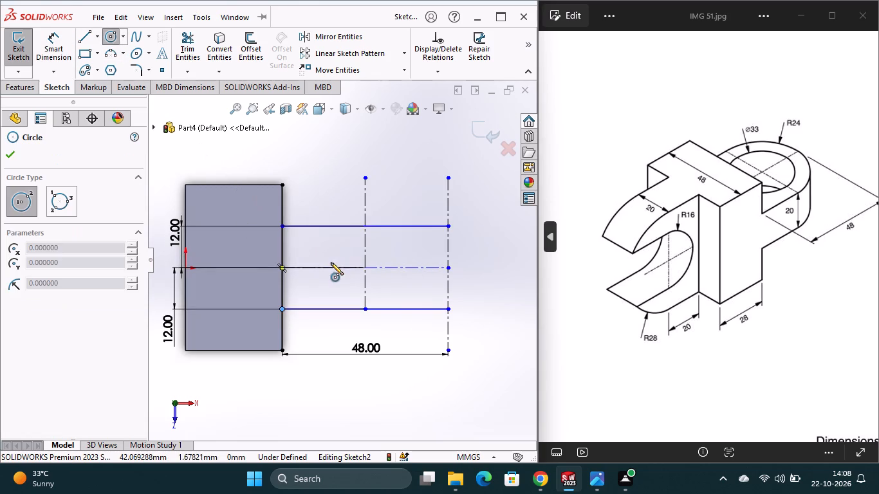
pyautogui.click(364, 268)
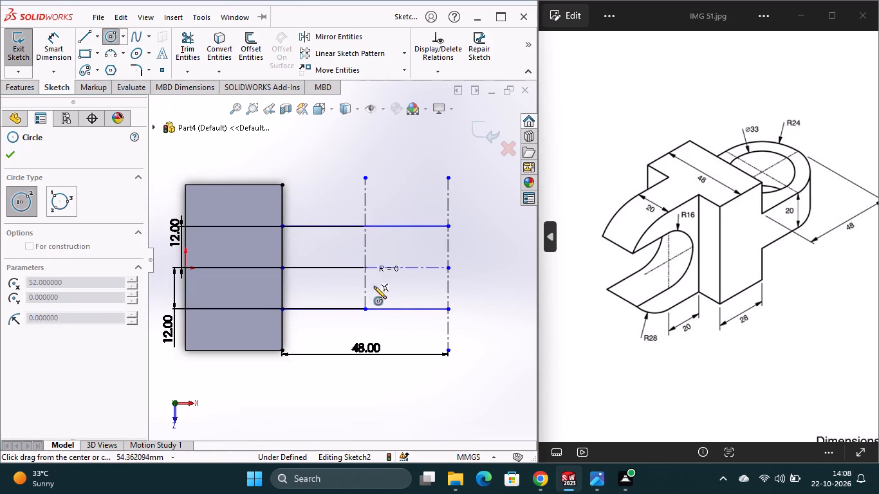
pyautogui.click(380, 330)
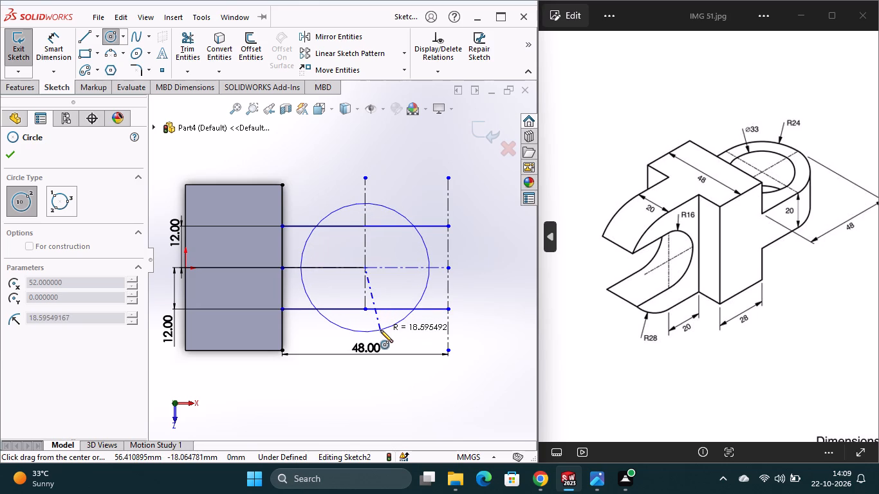
pyautogui.click(366, 268)
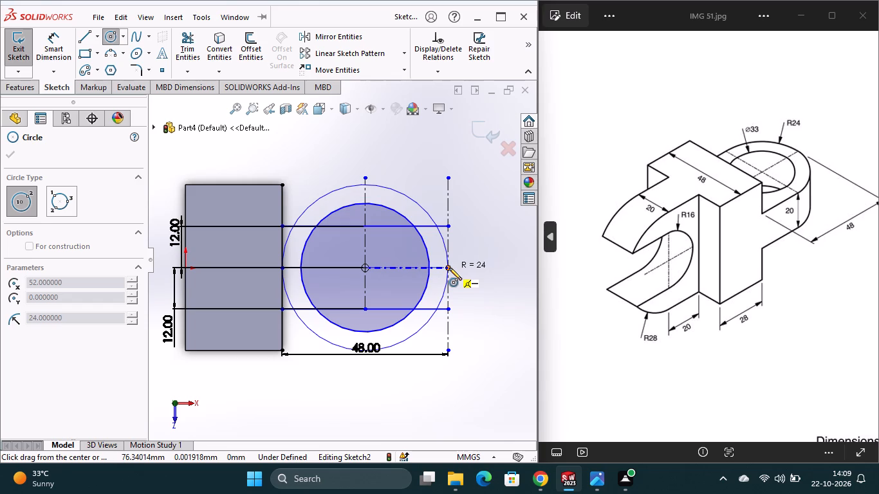
pyautogui.press('Escape')
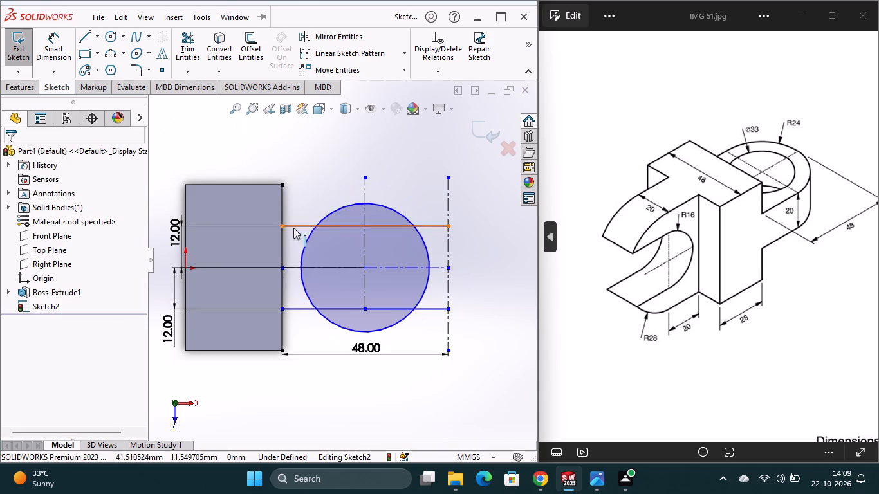
# Offset the horizontal centerline 24 mm in both directions and dismiss the save reminder.
pyautogui.click(251, 53)
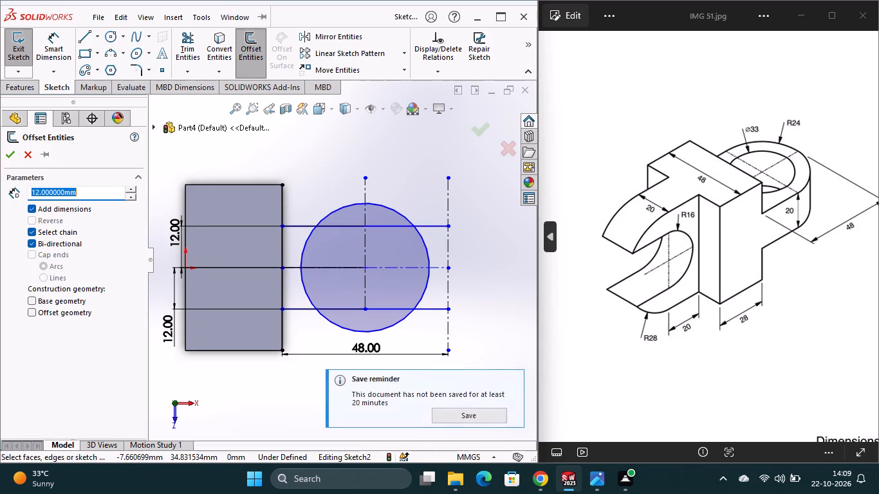
pyautogui.moveTo(84, 189); pyautogui.dragTo(24, 193)
pyautogui.write('24')
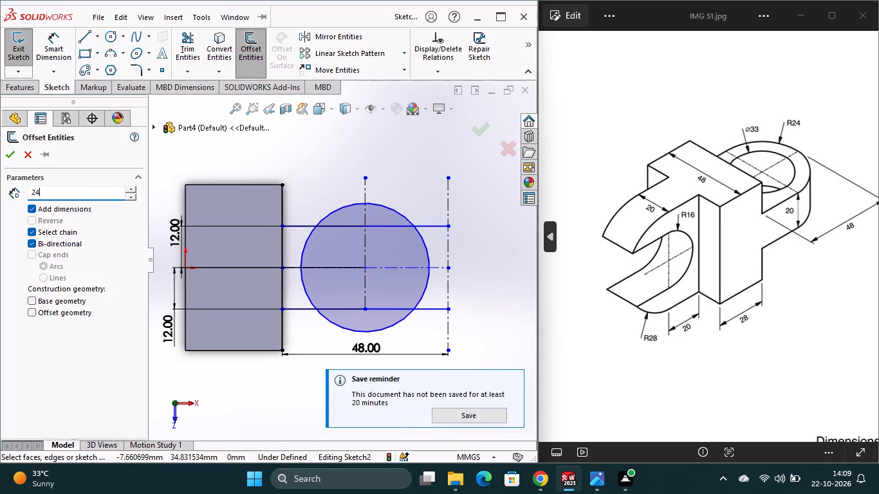
pyautogui.press('Return')
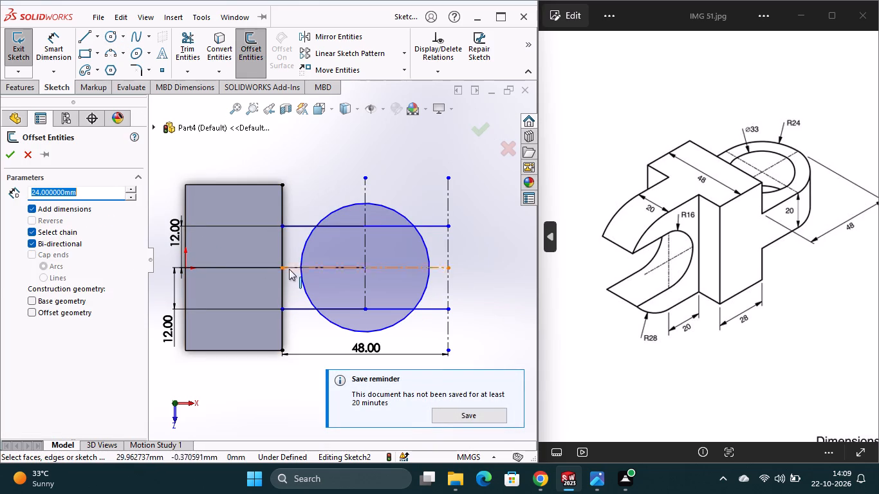
pyautogui.click(434, 268)
pyautogui.click(7, 152)
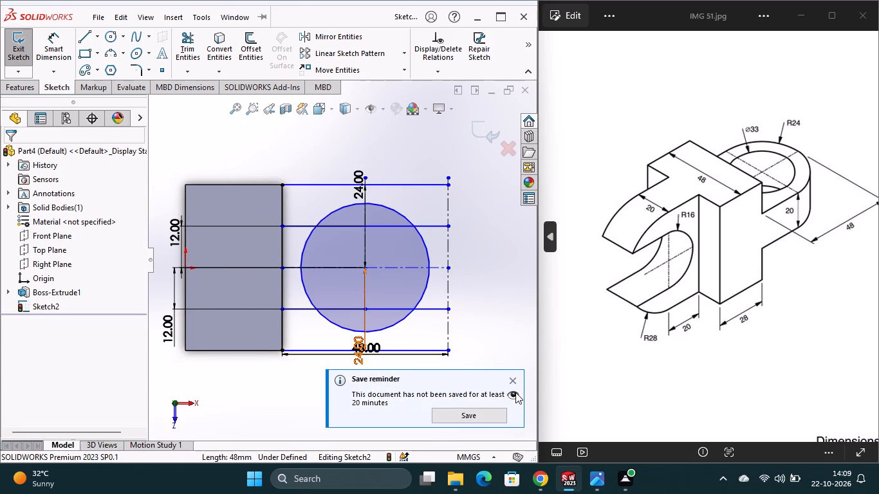
pyautogui.click(515, 381)
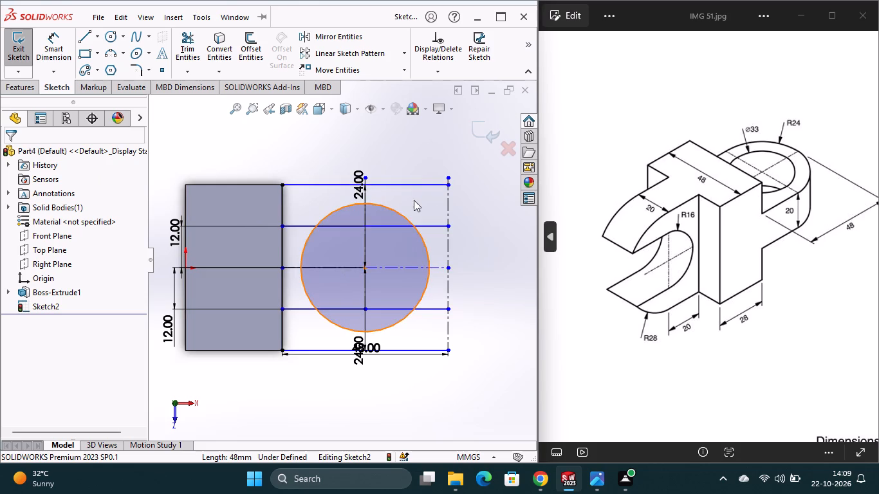
# Delete the two sketch lines offset 12 mm above and below the horizontal centerline.
pyautogui.rightClick(295, 225)
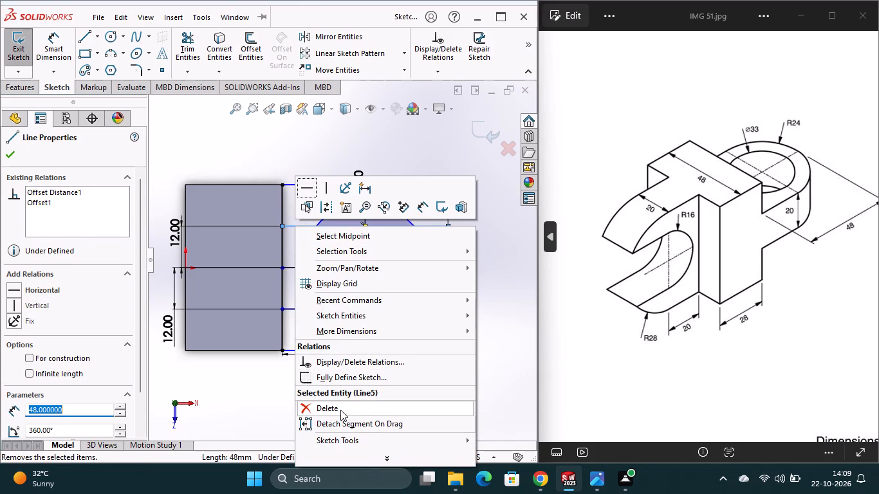
pyautogui.click(340, 410)
pyautogui.rightClick(300, 310)
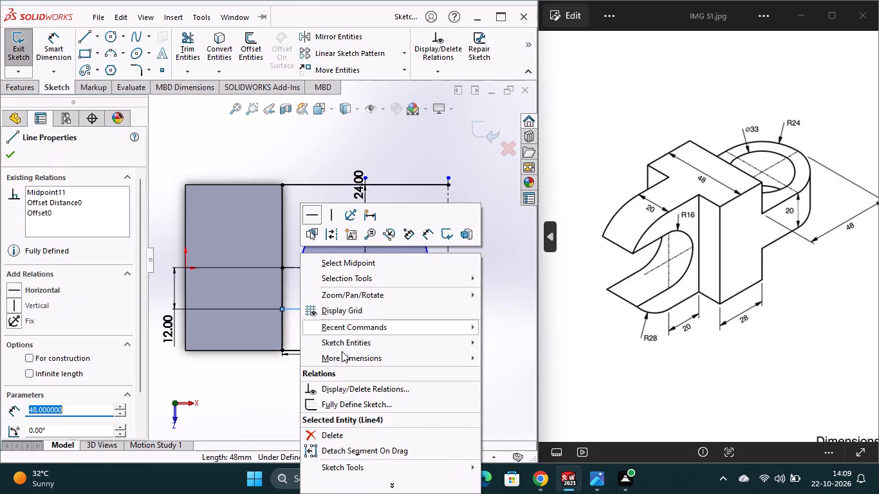
pyautogui.click(331, 433)
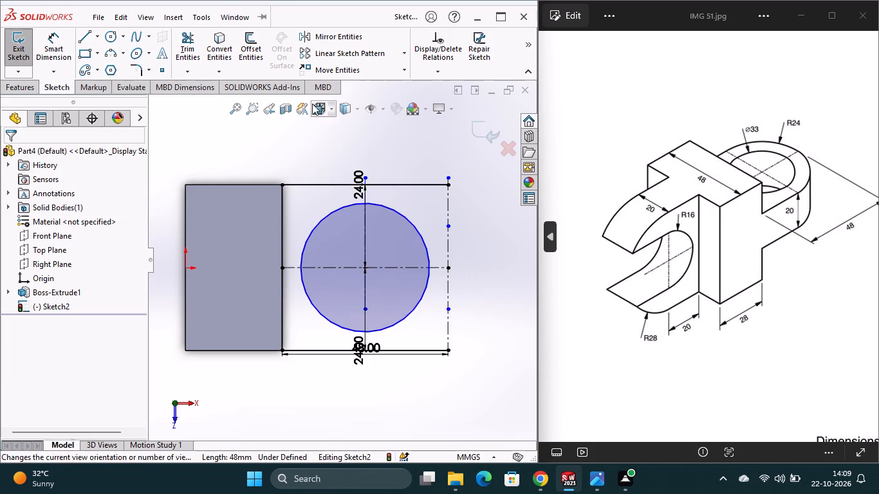
# Draw a vertical solid line joining the outer ends of the two 24 mm offset lines.
pyautogui.click(84, 33)
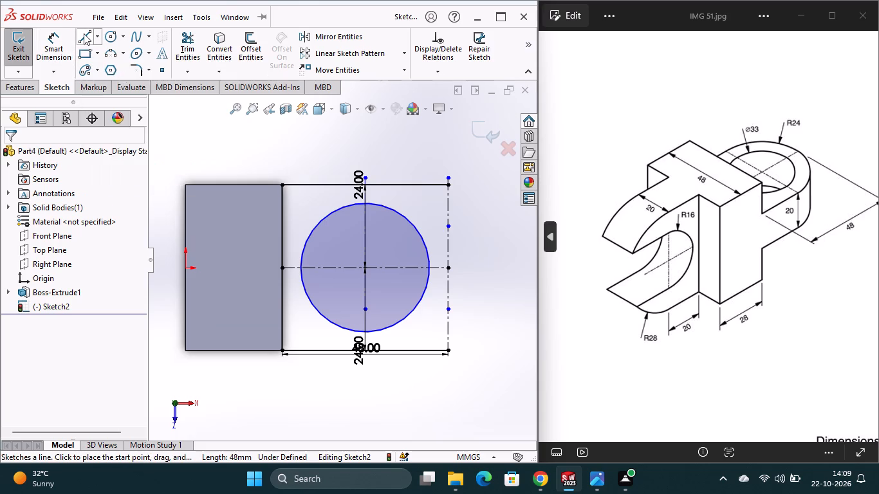
pyautogui.click(450, 185)
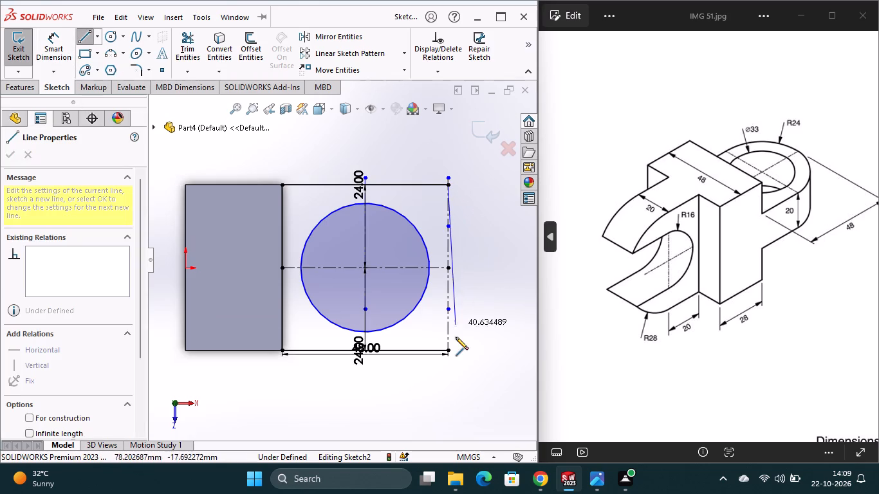
pyautogui.click(450, 351)
pyautogui.press('Escape')
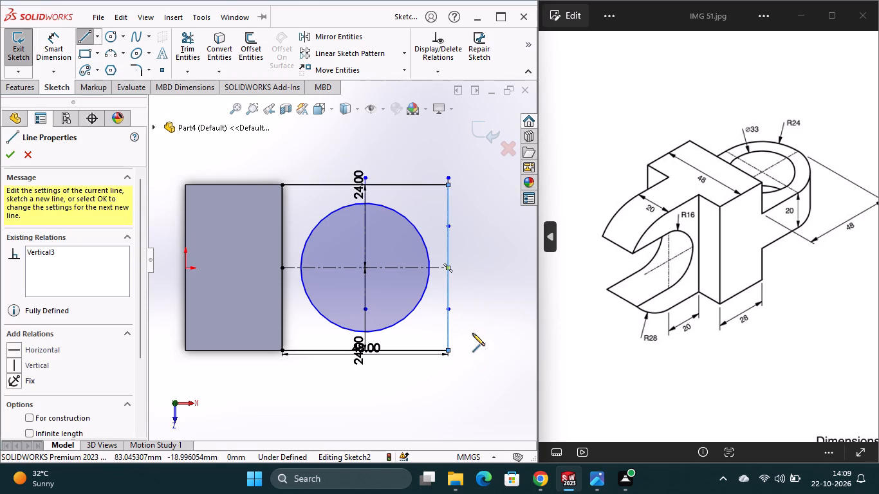
# Dimension the circle with a diameter of 33 mm, placing the dimension above it.
pyautogui.click(58, 48)
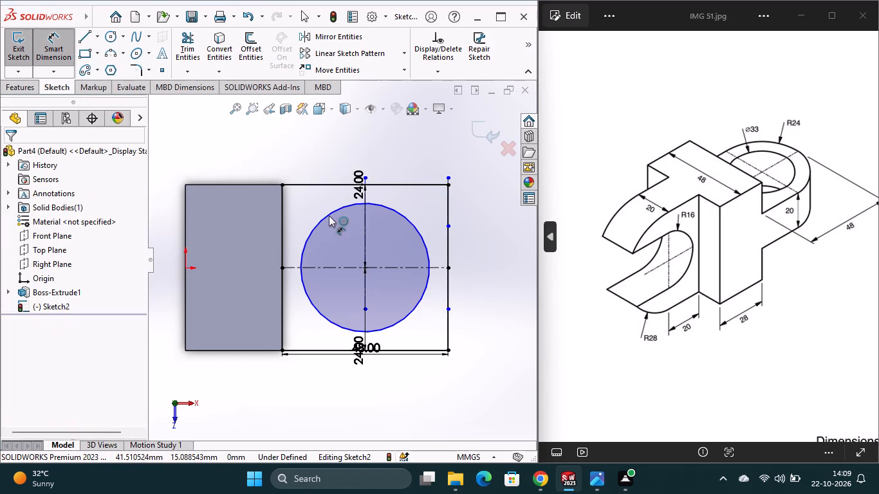
pyautogui.click(328, 215)
pyautogui.click(324, 199)
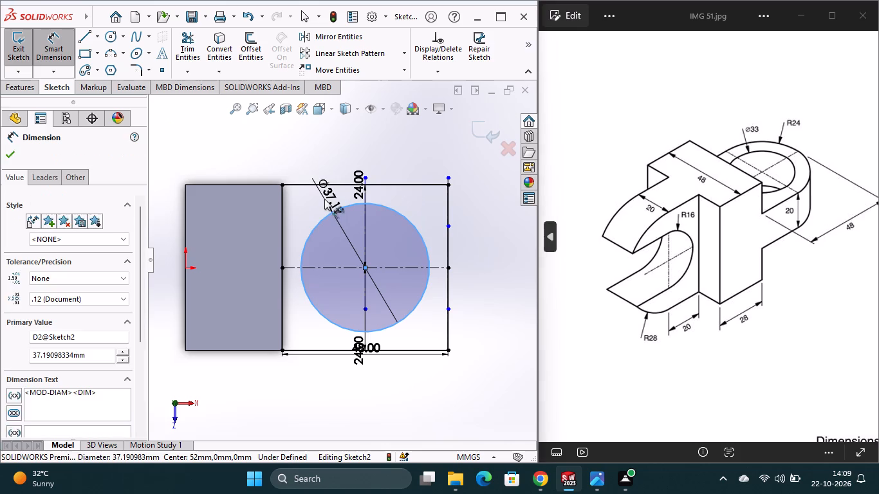
pyautogui.write('33')
pyautogui.press('Return')
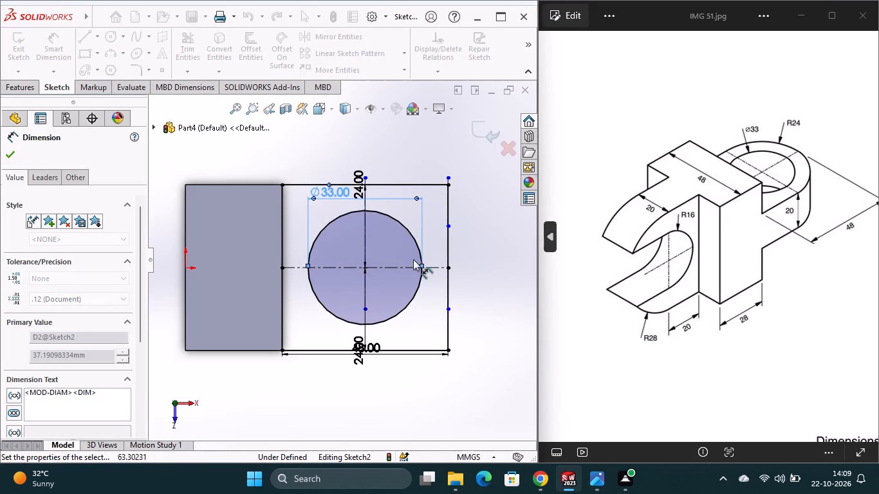
# Move the upper 24 mm offset dimension off the vertical centerline, toward the block.
pyautogui.scroll(-4, 400, 183)
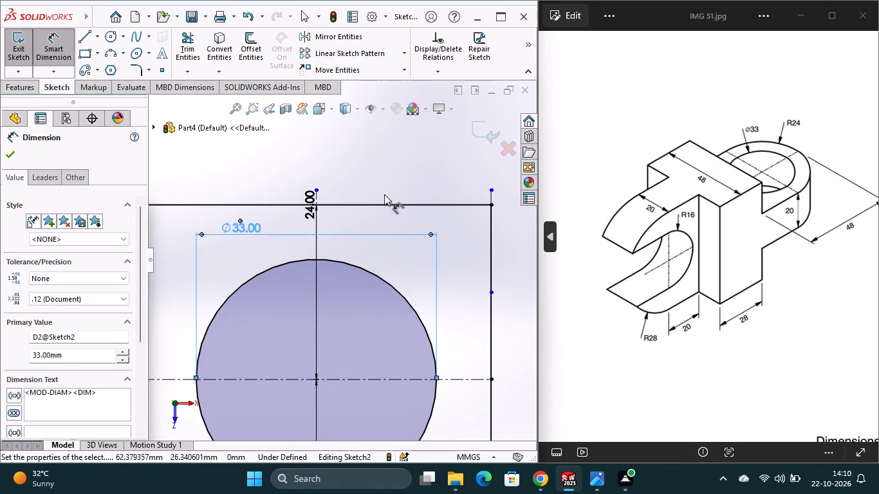
pyautogui.scroll(2, 343, 214)
pyautogui.moveTo(317, 222); pyautogui.dragTo(291, 196)
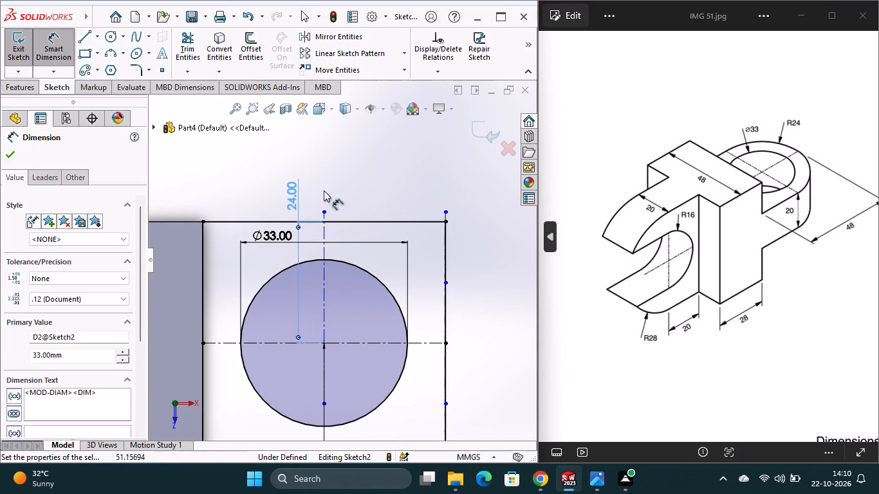
# Draw a 24 mm radius, 180° three-point arc from the upper to the lower offset line's midpoint, tangent to the outer vertical line.
pyautogui.scroll(2, 360, 183)
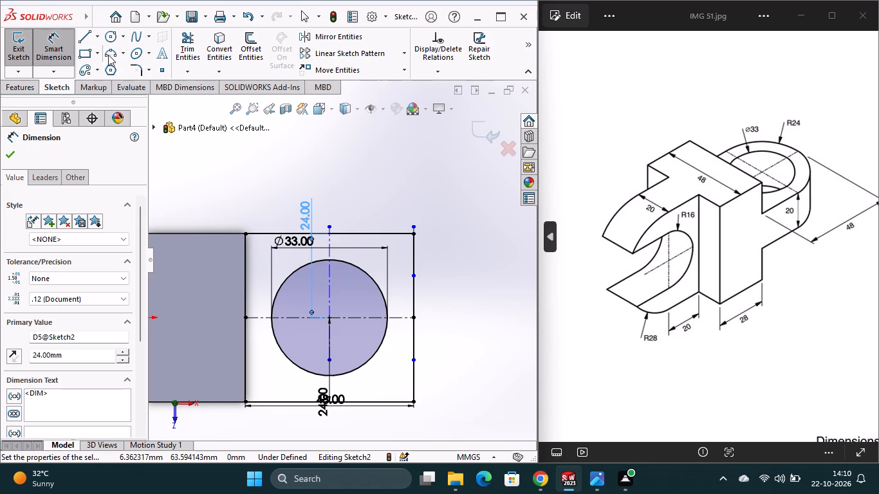
pyautogui.click(122, 57)
pyautogui.click(125, 100)
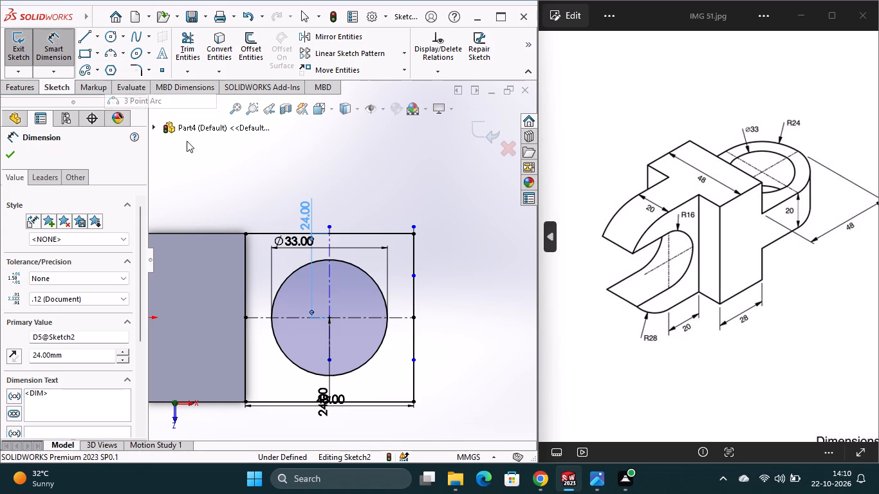
pyautogui.click(329, 234)
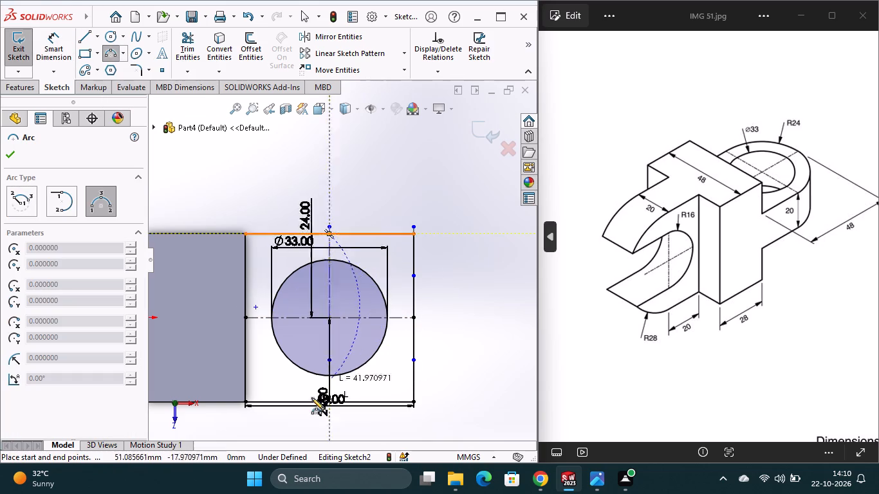
pyautogui.scroll(-4, 313, 405)
pyautogui.scroll(-6, 355, 364)
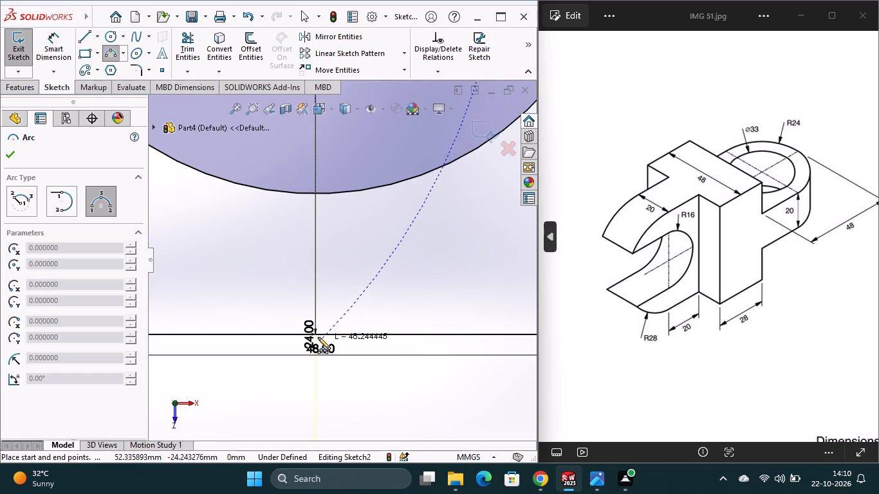
pyautogui.click(315, 335)
pyautogui.scroll(4, 398, 304)
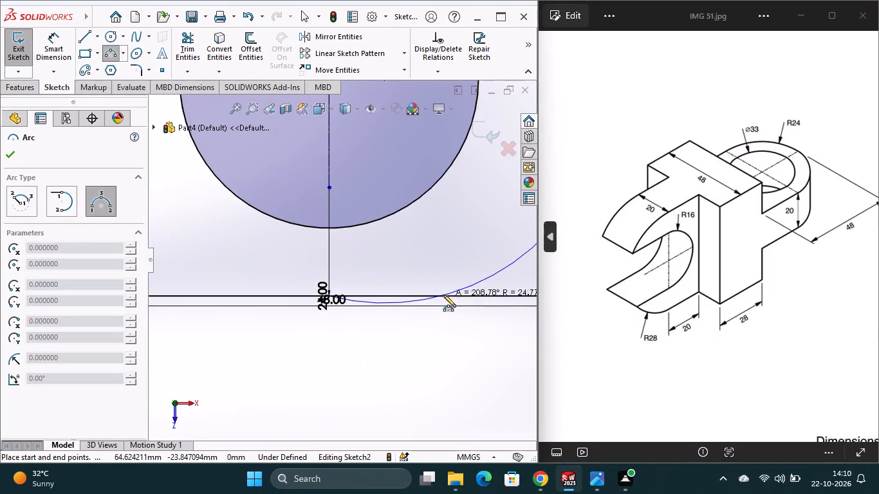
pyautogui.scroll(4, 443, 295)
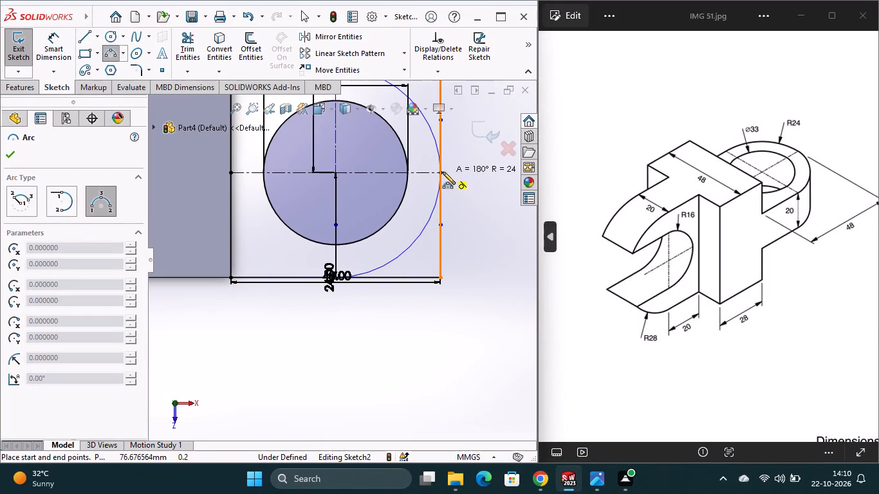
pyautogui.click(441, 172)
pyautogui.press('Escape')
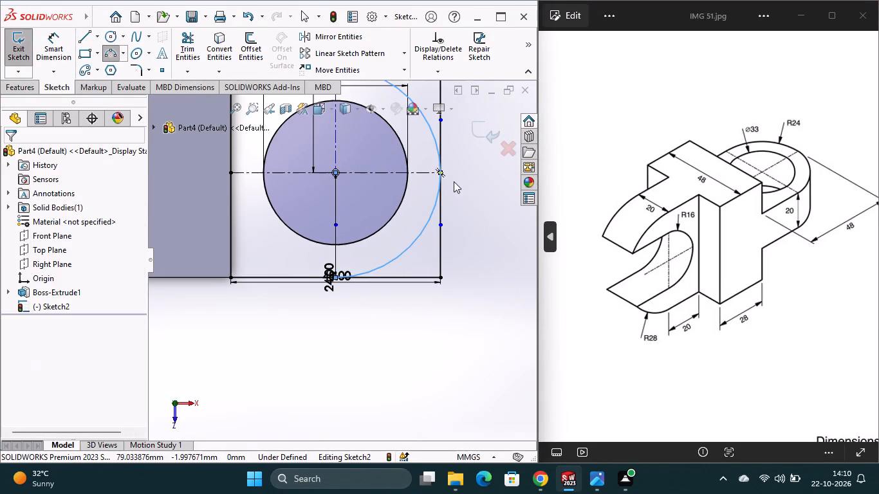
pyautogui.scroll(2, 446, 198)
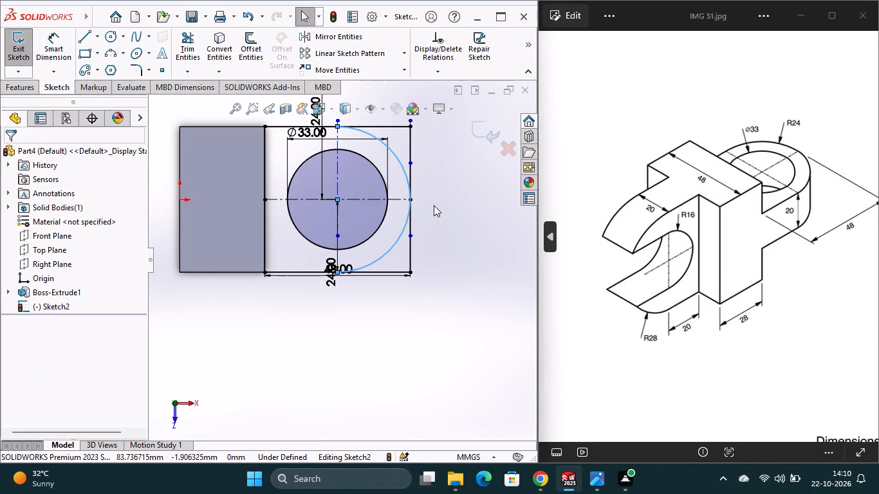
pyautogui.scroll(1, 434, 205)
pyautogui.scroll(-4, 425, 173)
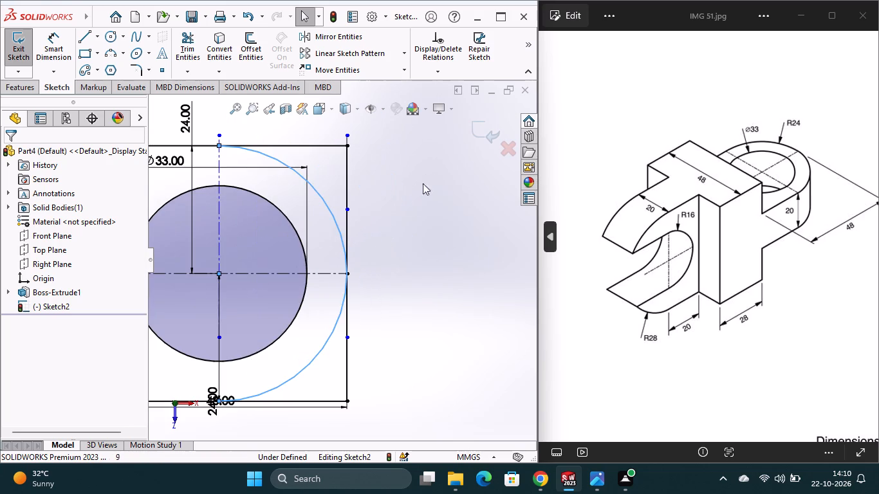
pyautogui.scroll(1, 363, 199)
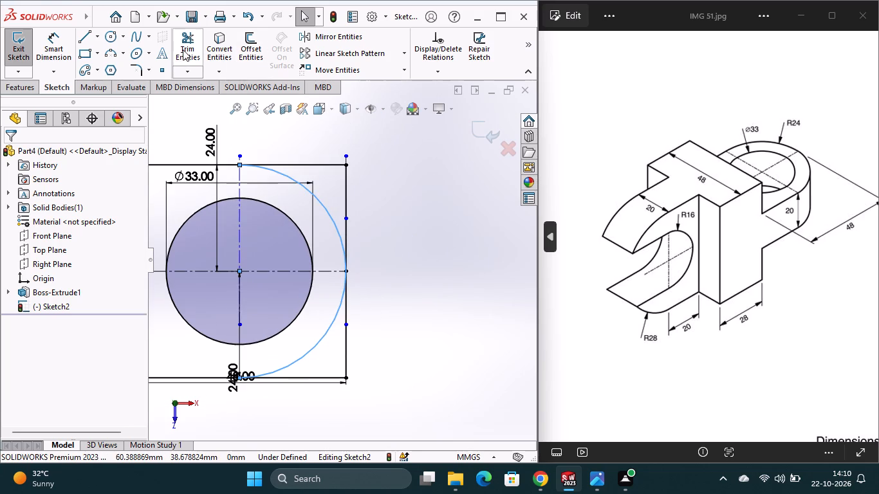
# Trim the outer ends of both offset lines beyond the 24 mm arc, along with the solid vertical line joining them.
pyautogui.click(183, 50)
pyautogui.click(331, 163)
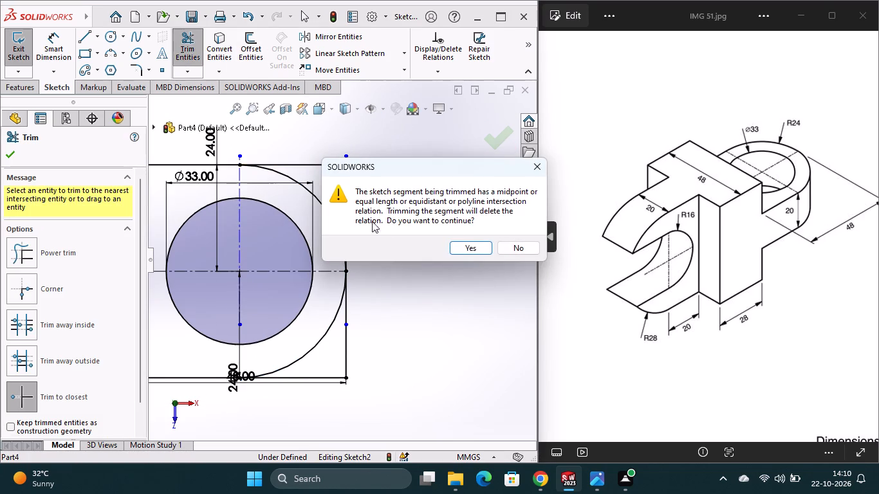
pyautogui.click(476, 248)
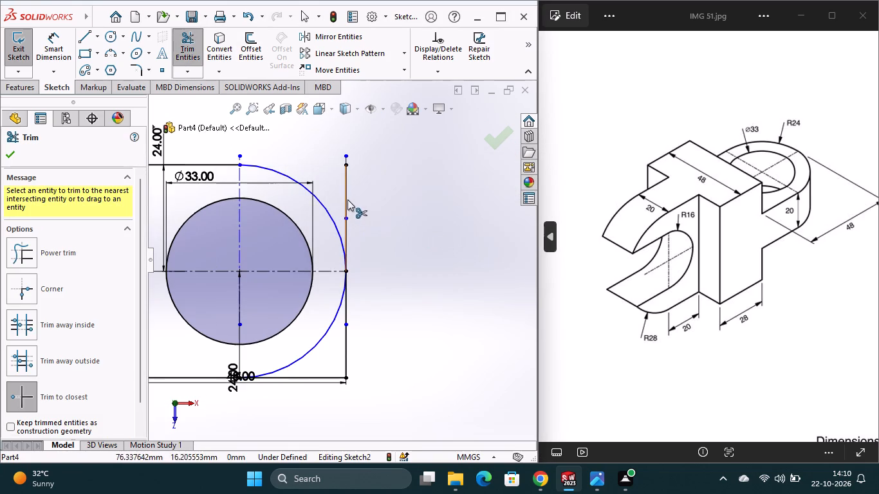
pyautogui.click(347, 199)
pyautogui.click(347, 345)
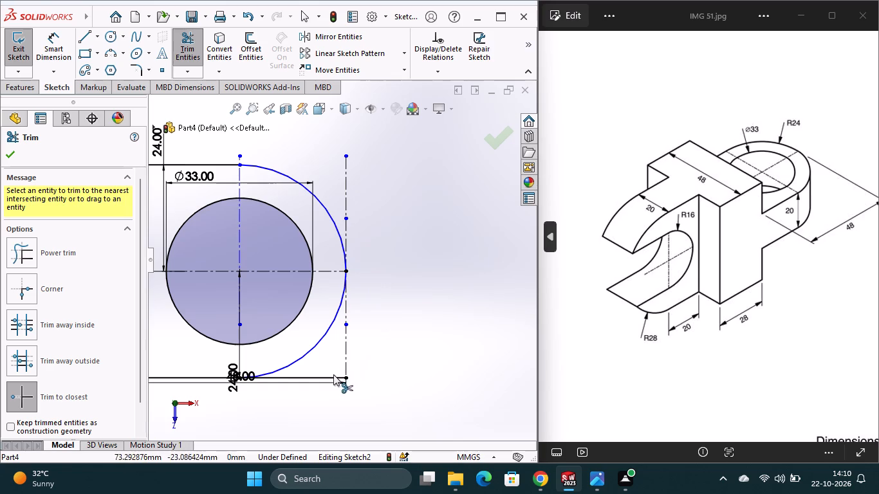
pyautogui.click(333, 375)
pyautogui.click(470, 253)
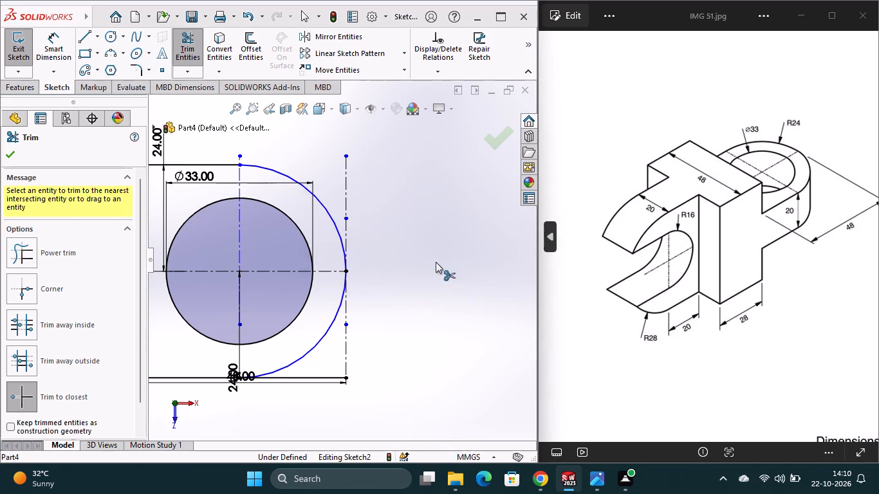
pyautogui.scroll(3, 396, 298)
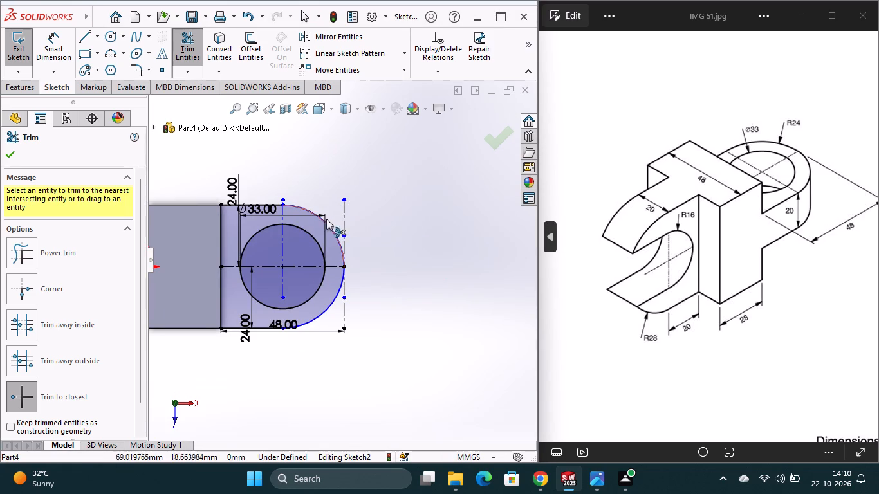
pyautogui.click(8, 156)
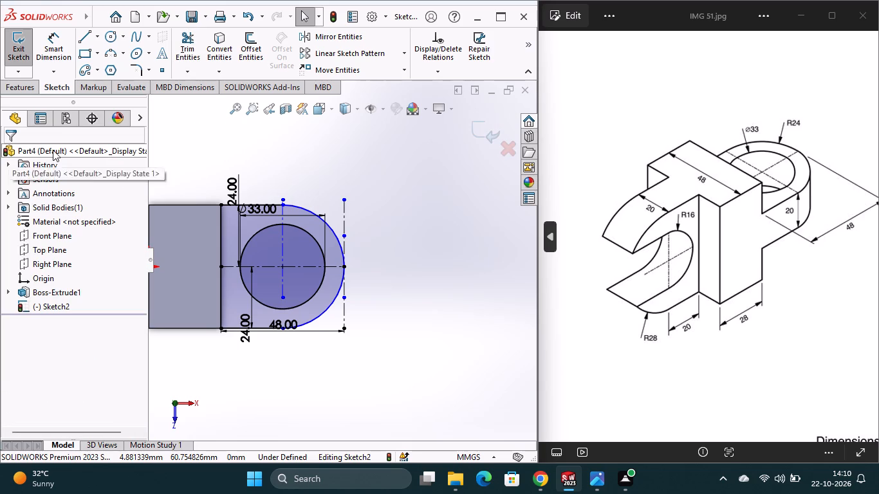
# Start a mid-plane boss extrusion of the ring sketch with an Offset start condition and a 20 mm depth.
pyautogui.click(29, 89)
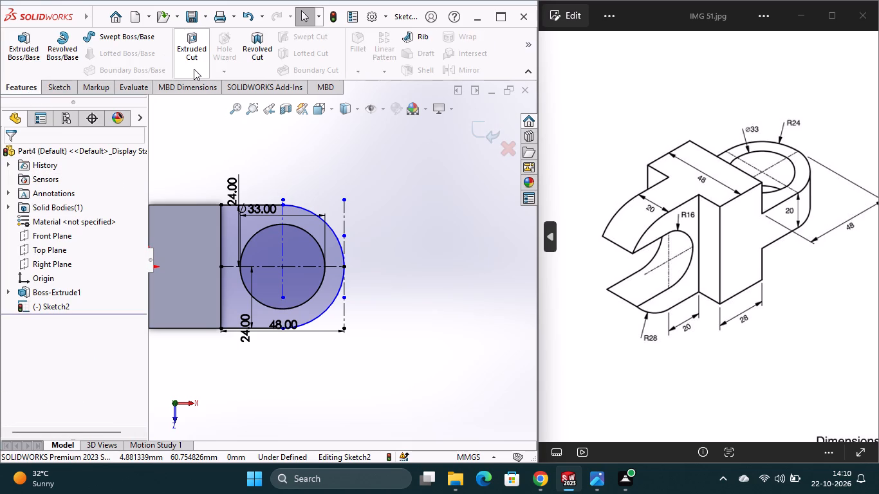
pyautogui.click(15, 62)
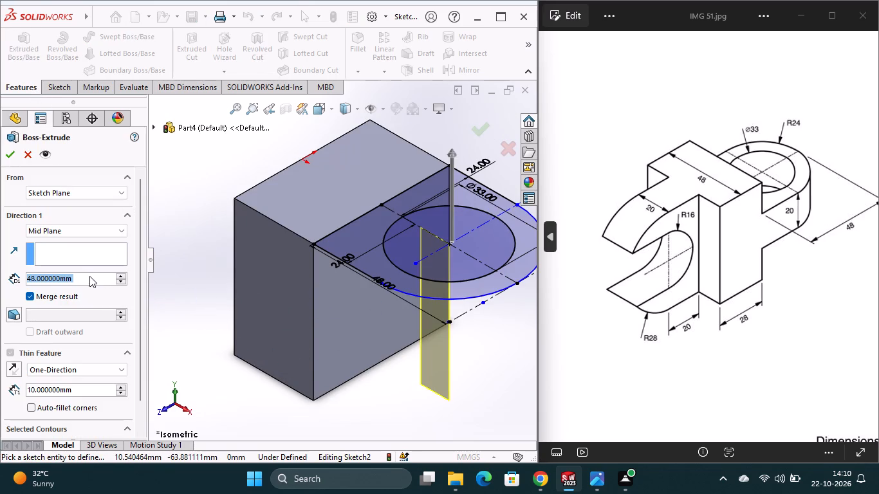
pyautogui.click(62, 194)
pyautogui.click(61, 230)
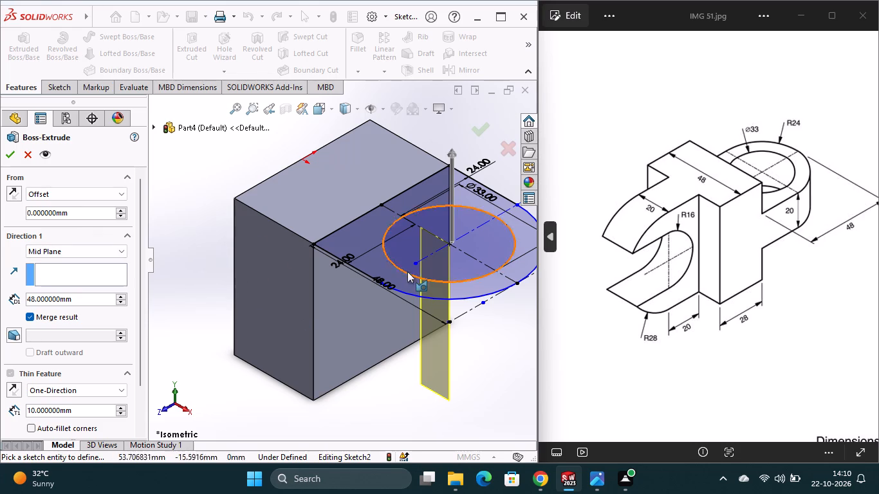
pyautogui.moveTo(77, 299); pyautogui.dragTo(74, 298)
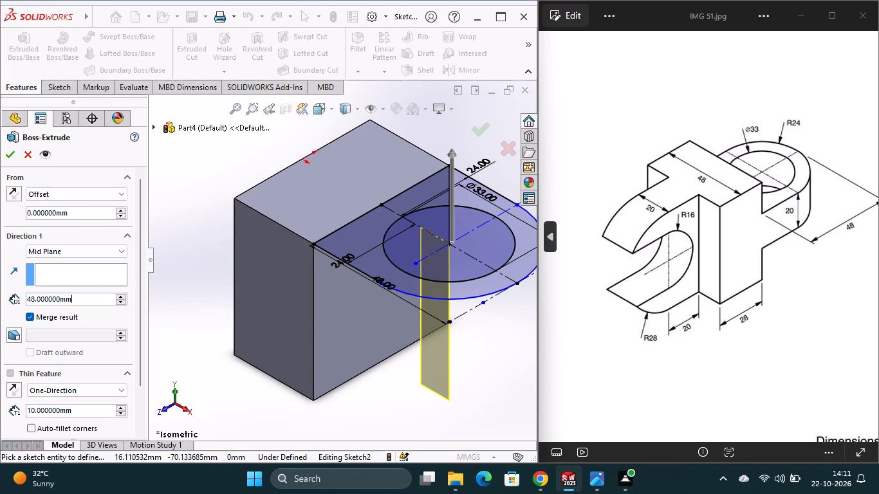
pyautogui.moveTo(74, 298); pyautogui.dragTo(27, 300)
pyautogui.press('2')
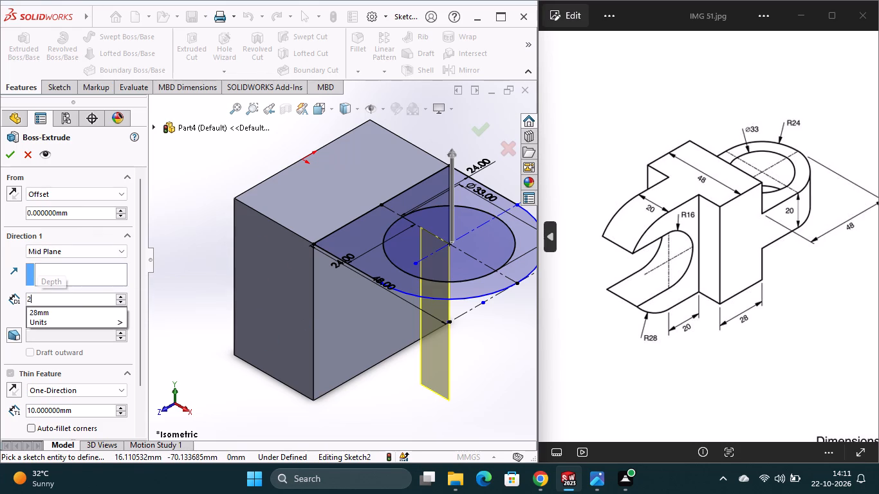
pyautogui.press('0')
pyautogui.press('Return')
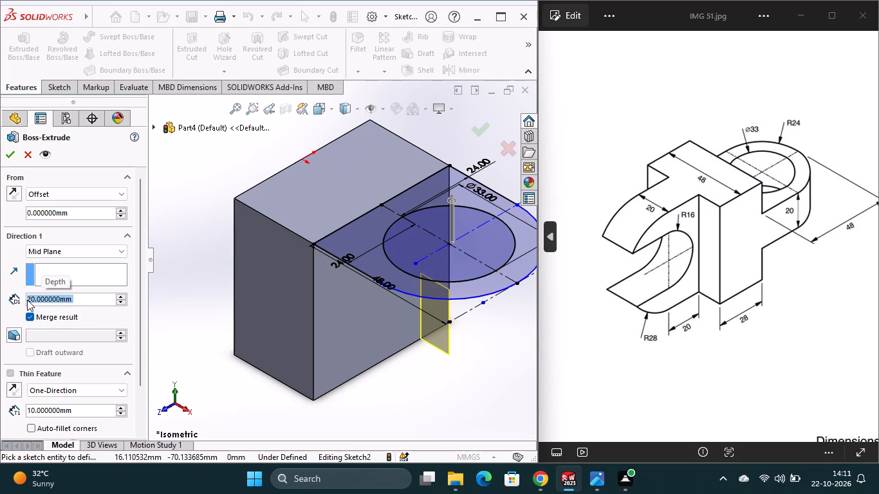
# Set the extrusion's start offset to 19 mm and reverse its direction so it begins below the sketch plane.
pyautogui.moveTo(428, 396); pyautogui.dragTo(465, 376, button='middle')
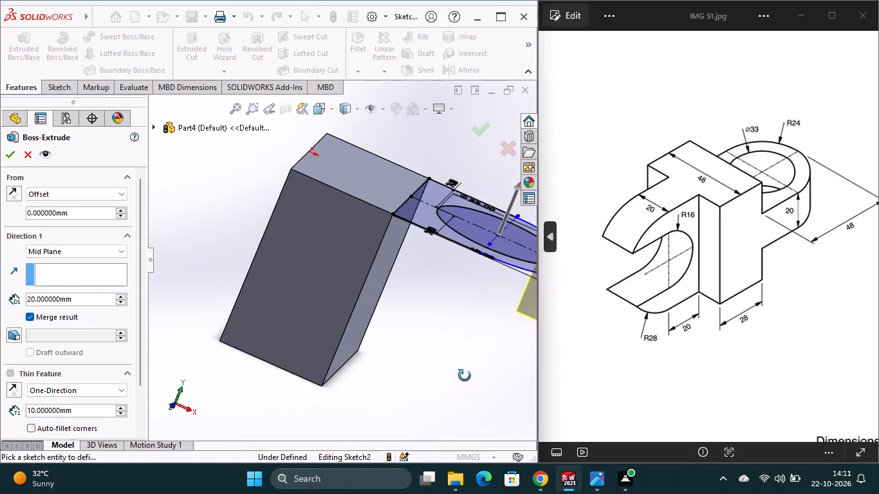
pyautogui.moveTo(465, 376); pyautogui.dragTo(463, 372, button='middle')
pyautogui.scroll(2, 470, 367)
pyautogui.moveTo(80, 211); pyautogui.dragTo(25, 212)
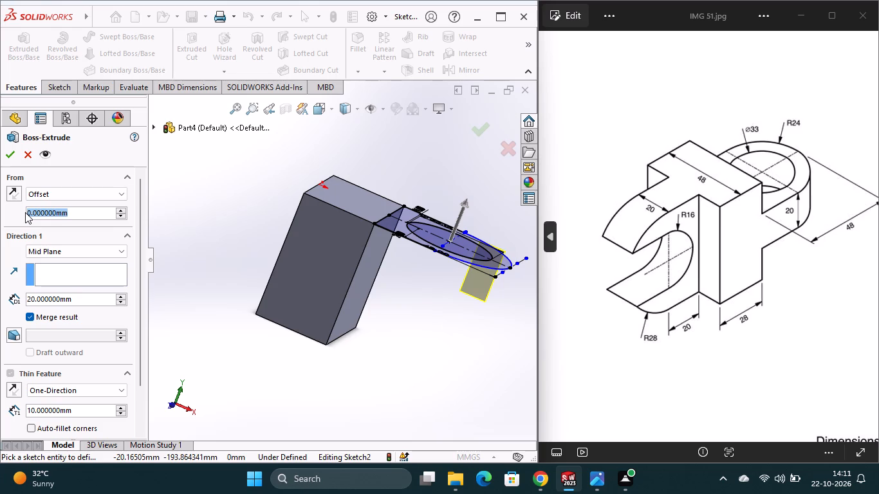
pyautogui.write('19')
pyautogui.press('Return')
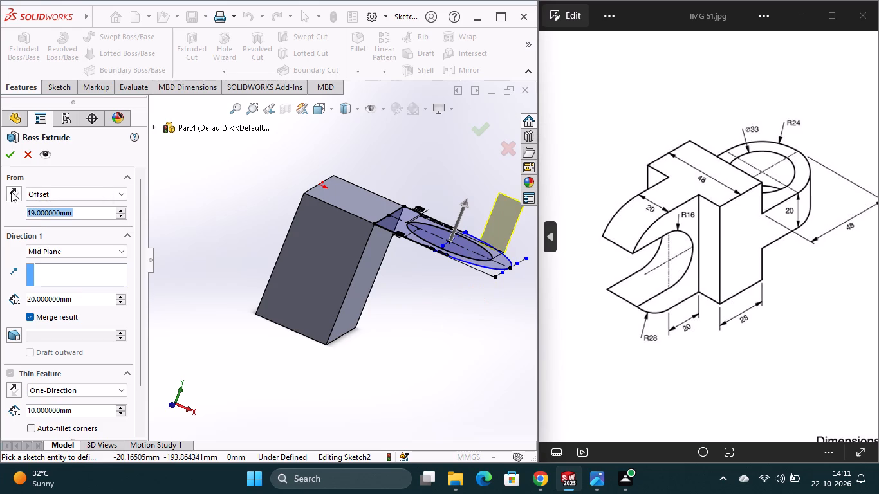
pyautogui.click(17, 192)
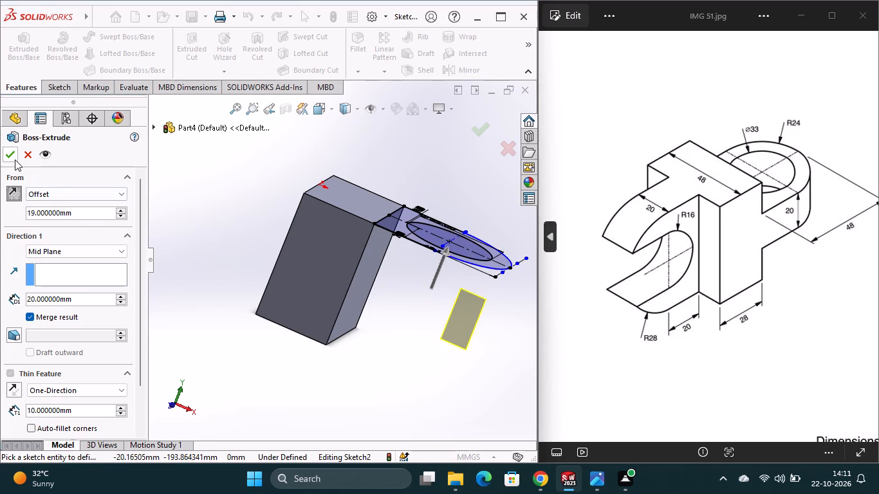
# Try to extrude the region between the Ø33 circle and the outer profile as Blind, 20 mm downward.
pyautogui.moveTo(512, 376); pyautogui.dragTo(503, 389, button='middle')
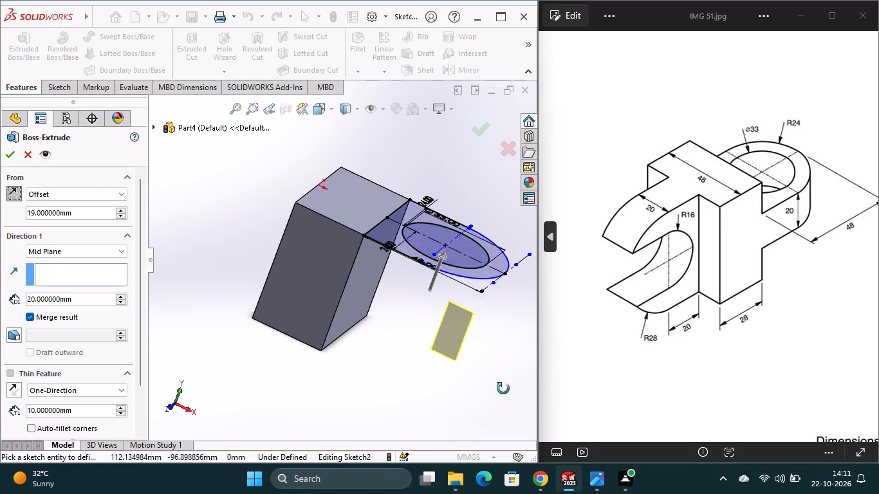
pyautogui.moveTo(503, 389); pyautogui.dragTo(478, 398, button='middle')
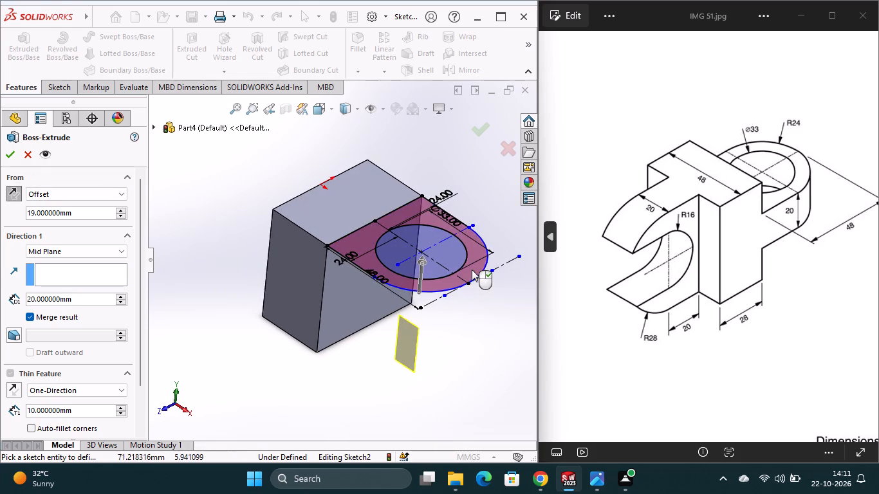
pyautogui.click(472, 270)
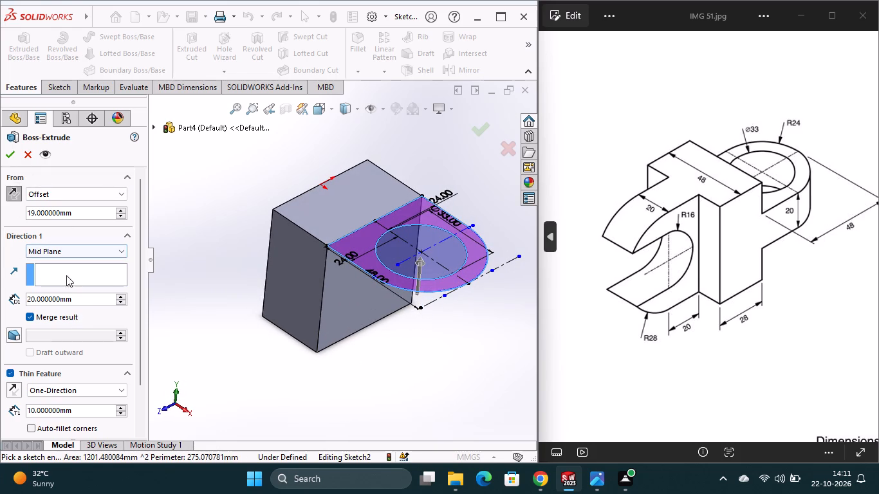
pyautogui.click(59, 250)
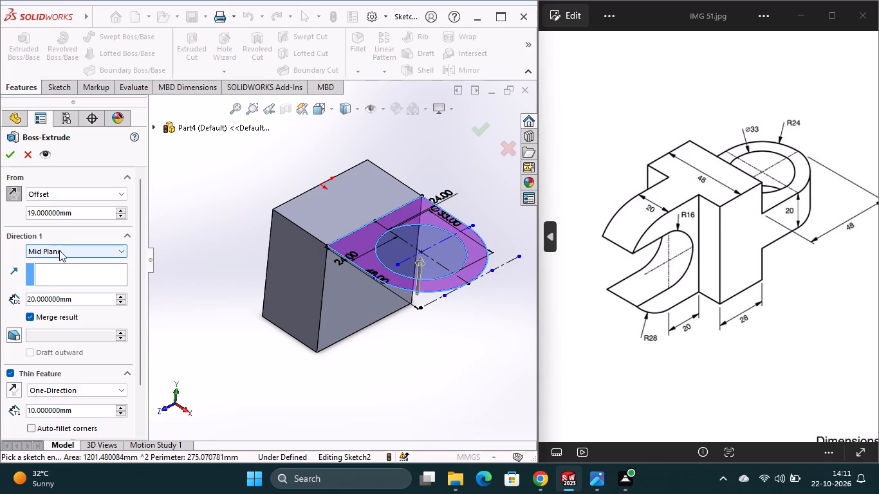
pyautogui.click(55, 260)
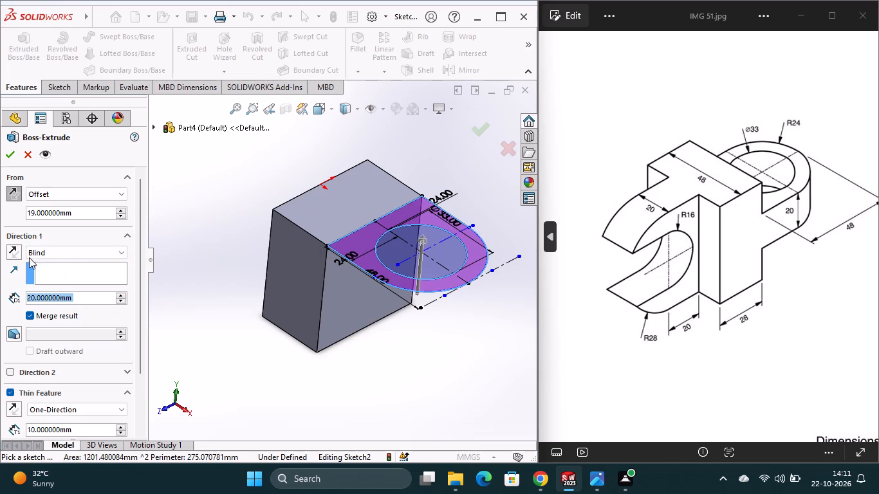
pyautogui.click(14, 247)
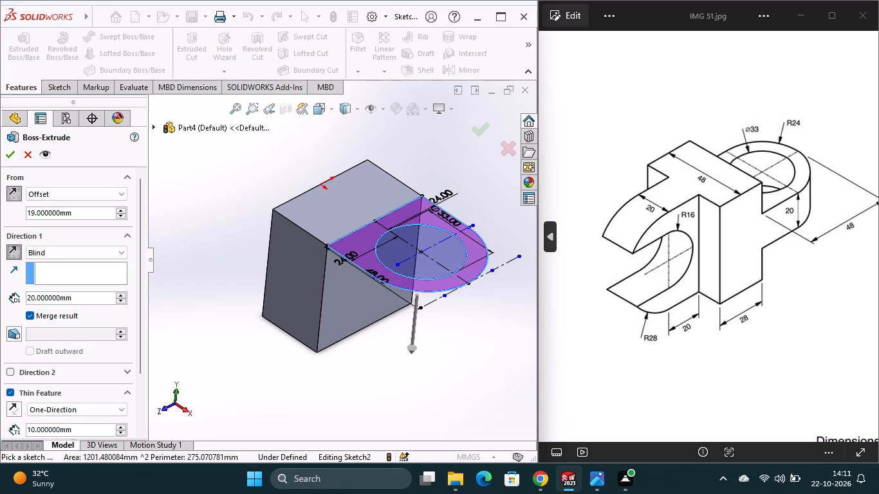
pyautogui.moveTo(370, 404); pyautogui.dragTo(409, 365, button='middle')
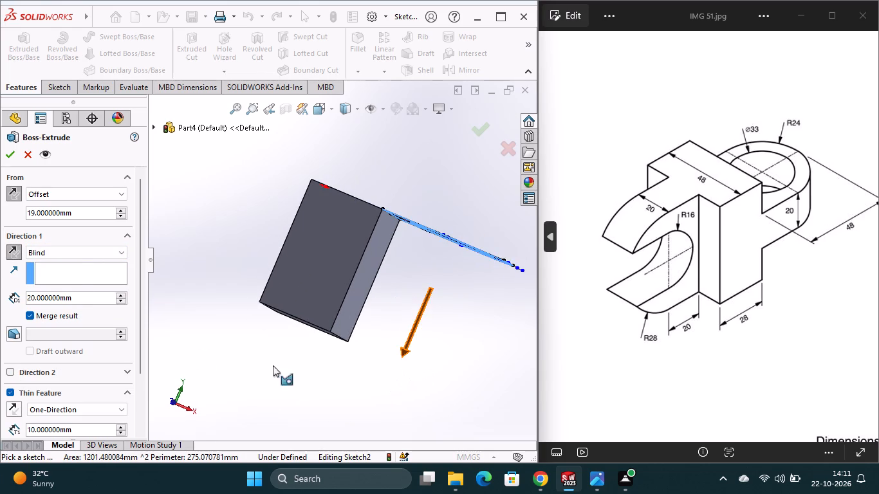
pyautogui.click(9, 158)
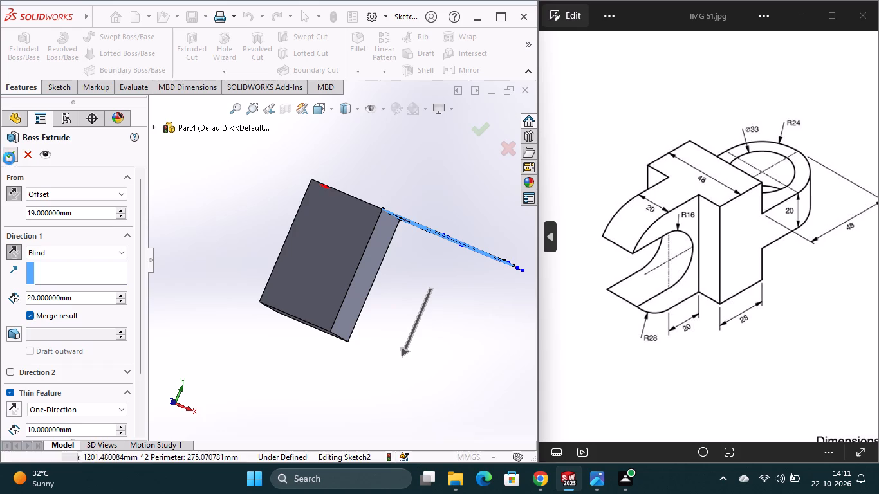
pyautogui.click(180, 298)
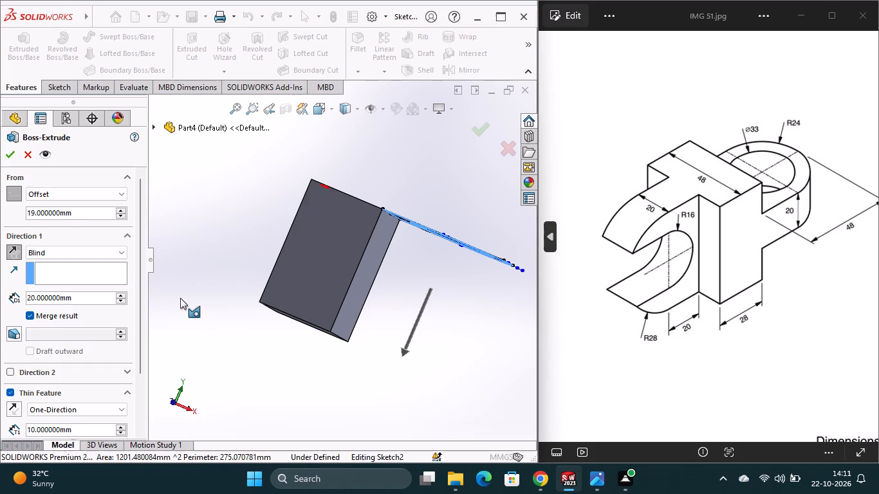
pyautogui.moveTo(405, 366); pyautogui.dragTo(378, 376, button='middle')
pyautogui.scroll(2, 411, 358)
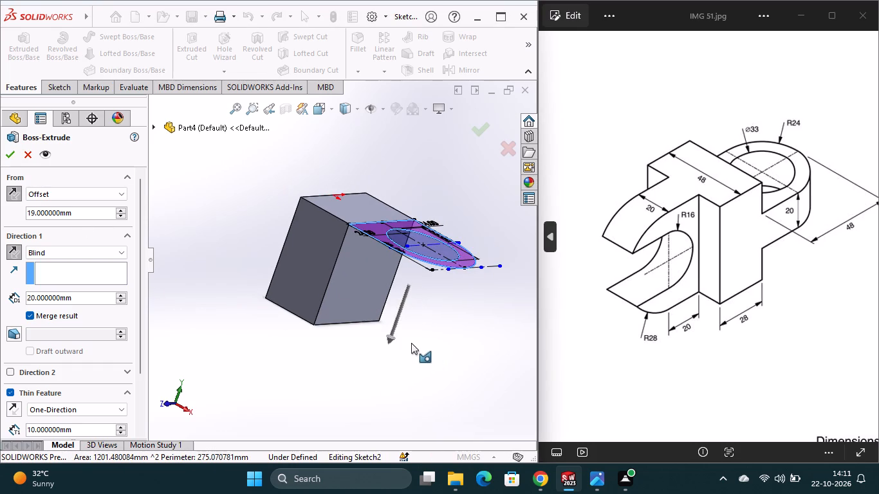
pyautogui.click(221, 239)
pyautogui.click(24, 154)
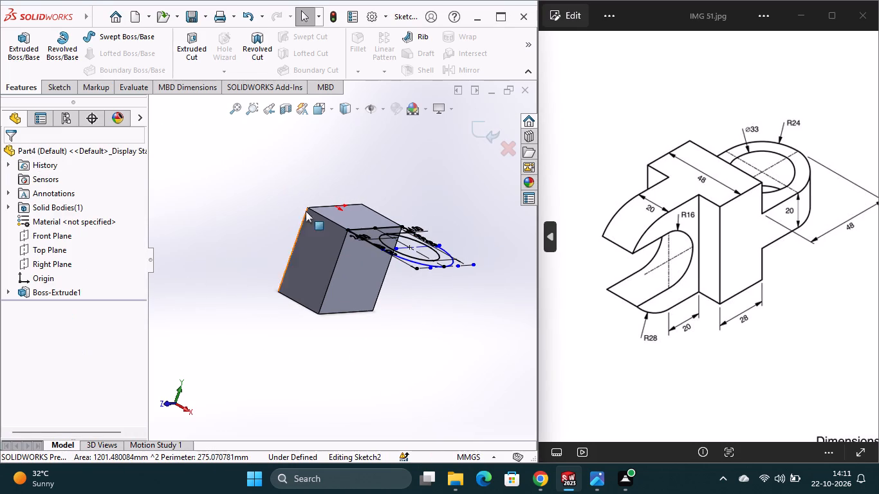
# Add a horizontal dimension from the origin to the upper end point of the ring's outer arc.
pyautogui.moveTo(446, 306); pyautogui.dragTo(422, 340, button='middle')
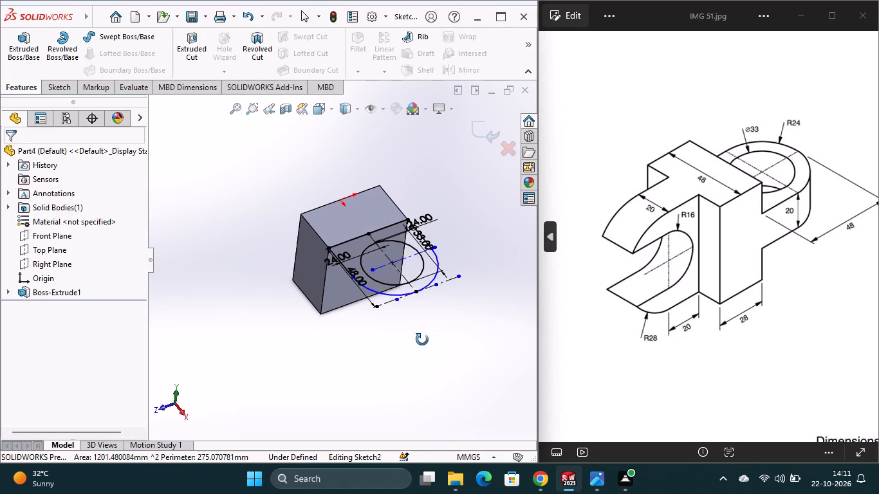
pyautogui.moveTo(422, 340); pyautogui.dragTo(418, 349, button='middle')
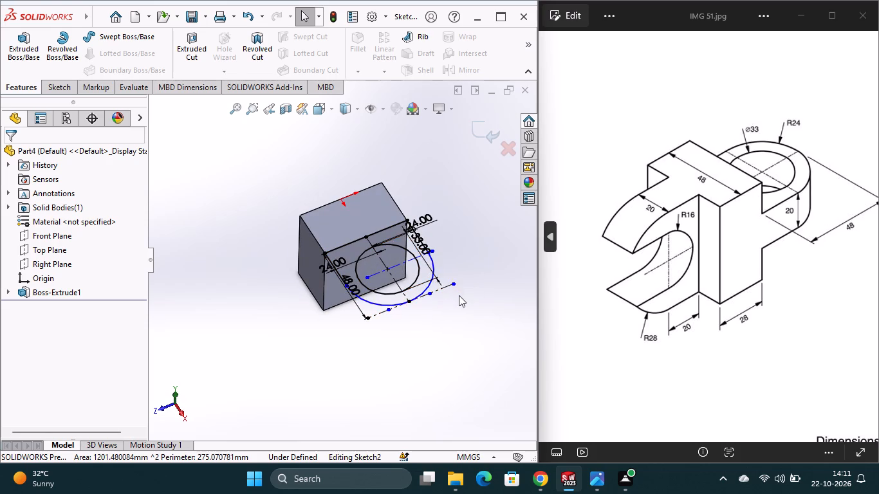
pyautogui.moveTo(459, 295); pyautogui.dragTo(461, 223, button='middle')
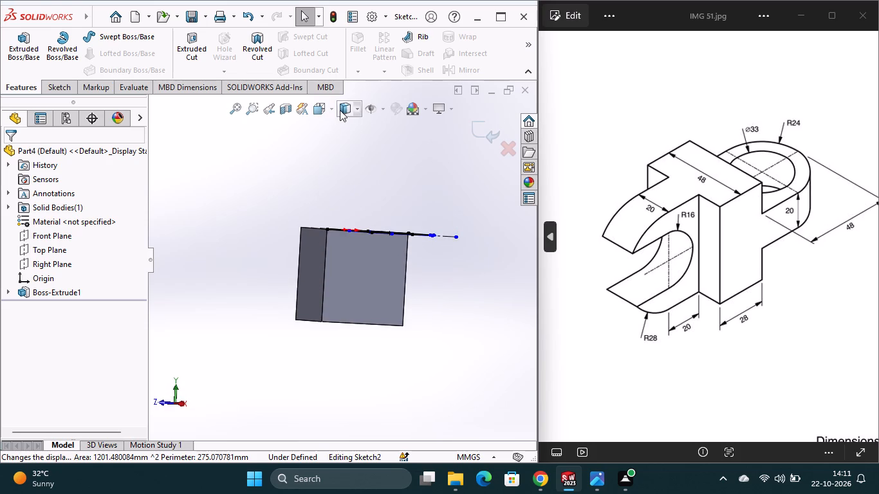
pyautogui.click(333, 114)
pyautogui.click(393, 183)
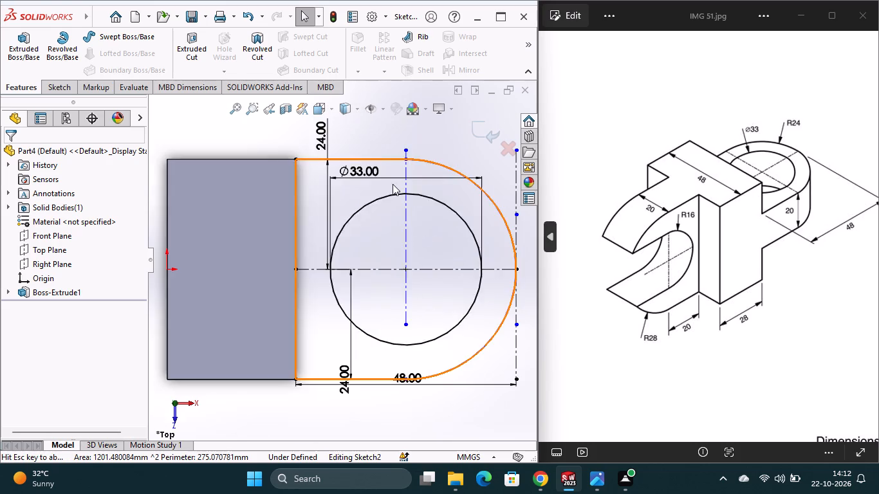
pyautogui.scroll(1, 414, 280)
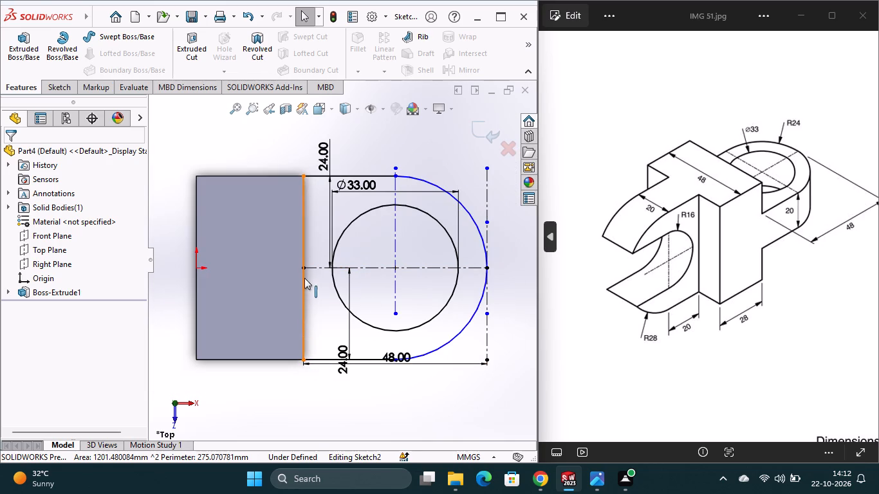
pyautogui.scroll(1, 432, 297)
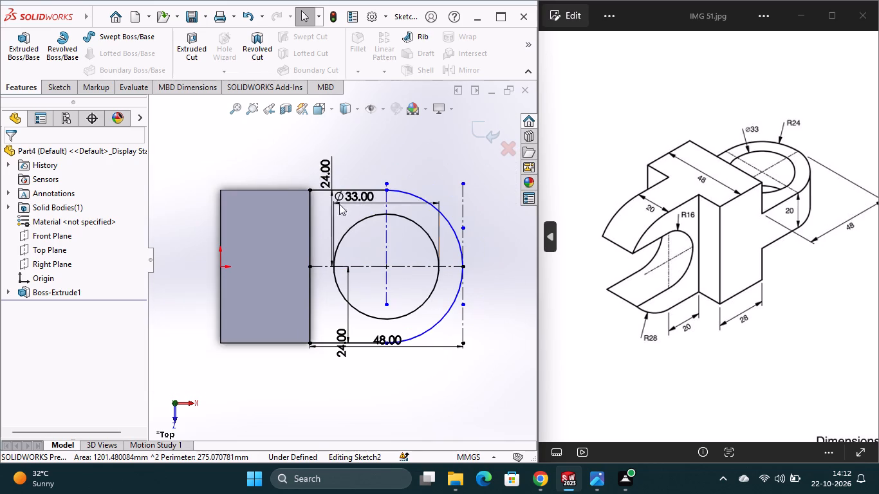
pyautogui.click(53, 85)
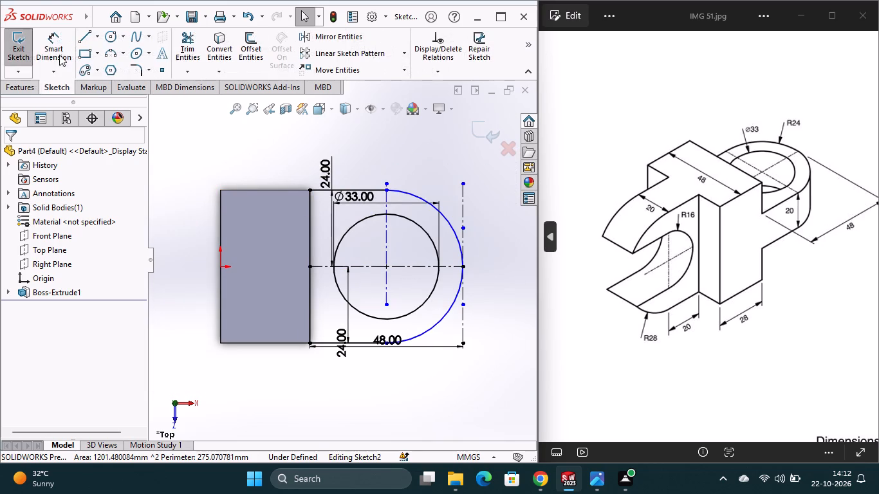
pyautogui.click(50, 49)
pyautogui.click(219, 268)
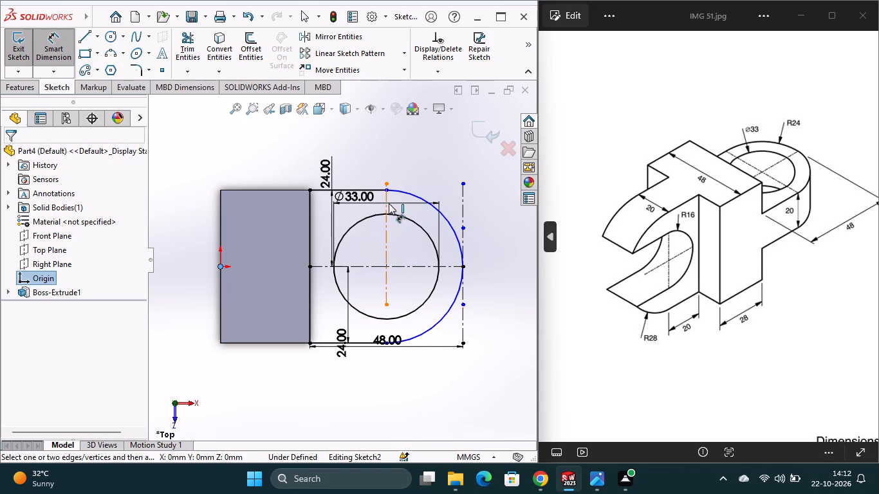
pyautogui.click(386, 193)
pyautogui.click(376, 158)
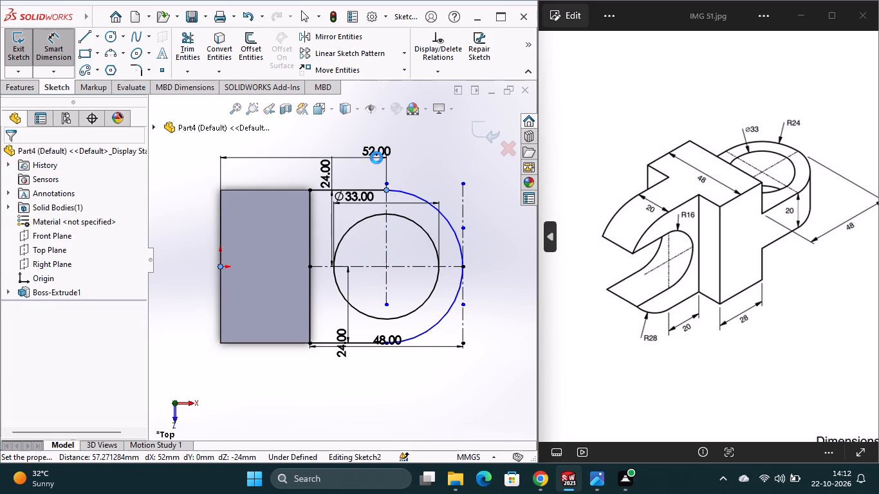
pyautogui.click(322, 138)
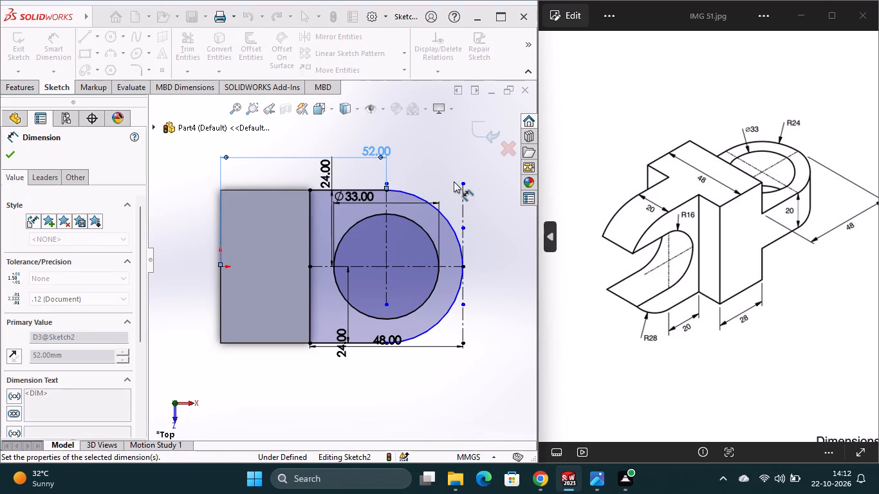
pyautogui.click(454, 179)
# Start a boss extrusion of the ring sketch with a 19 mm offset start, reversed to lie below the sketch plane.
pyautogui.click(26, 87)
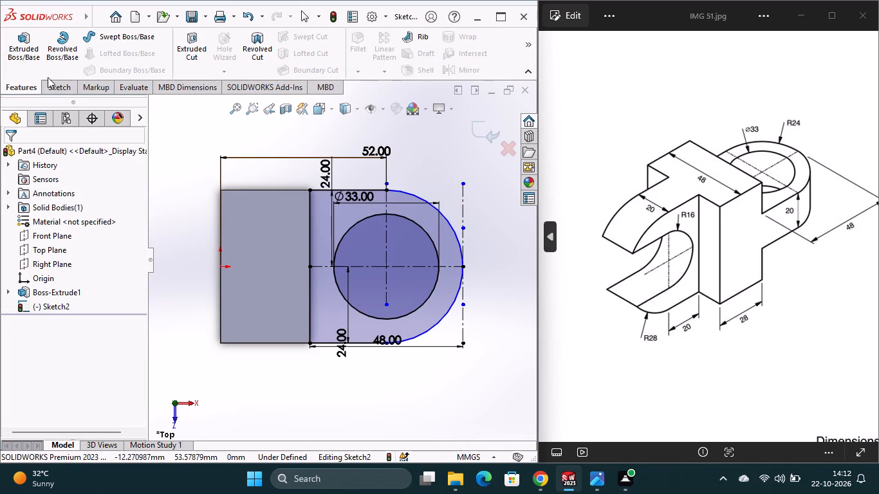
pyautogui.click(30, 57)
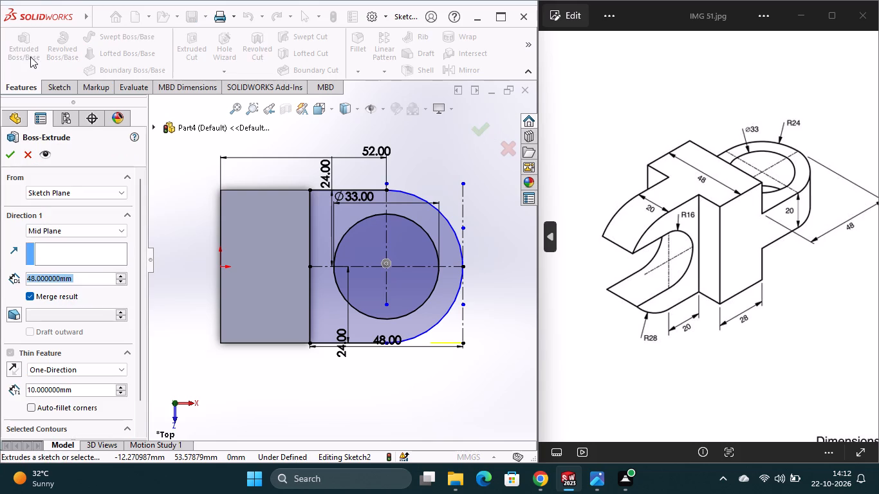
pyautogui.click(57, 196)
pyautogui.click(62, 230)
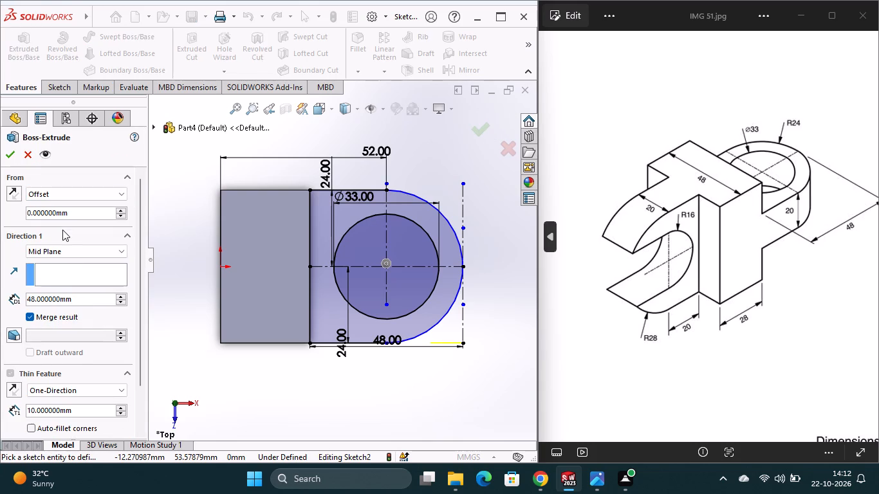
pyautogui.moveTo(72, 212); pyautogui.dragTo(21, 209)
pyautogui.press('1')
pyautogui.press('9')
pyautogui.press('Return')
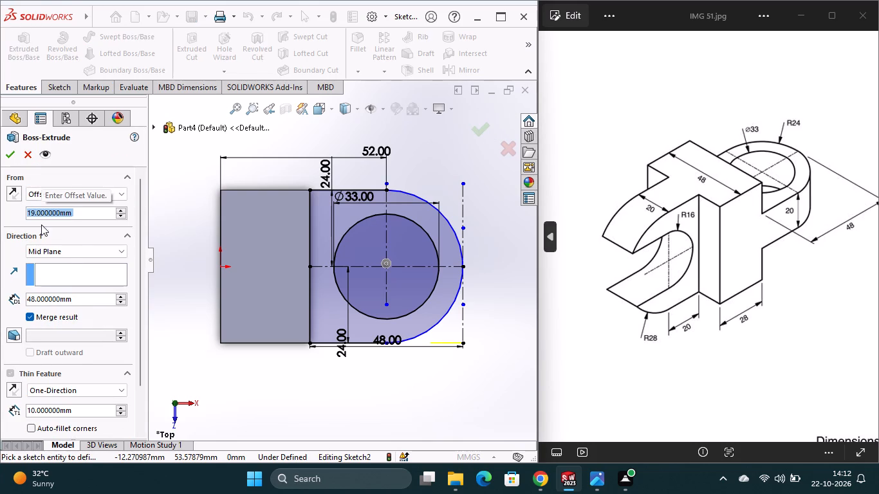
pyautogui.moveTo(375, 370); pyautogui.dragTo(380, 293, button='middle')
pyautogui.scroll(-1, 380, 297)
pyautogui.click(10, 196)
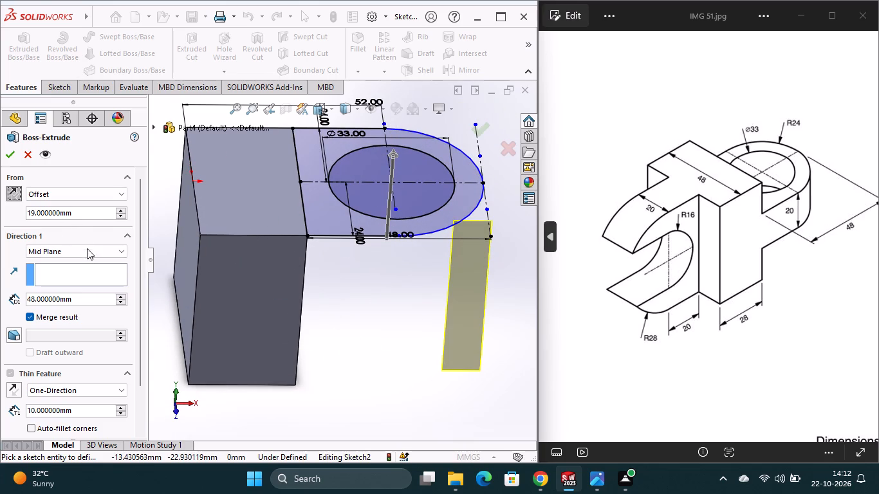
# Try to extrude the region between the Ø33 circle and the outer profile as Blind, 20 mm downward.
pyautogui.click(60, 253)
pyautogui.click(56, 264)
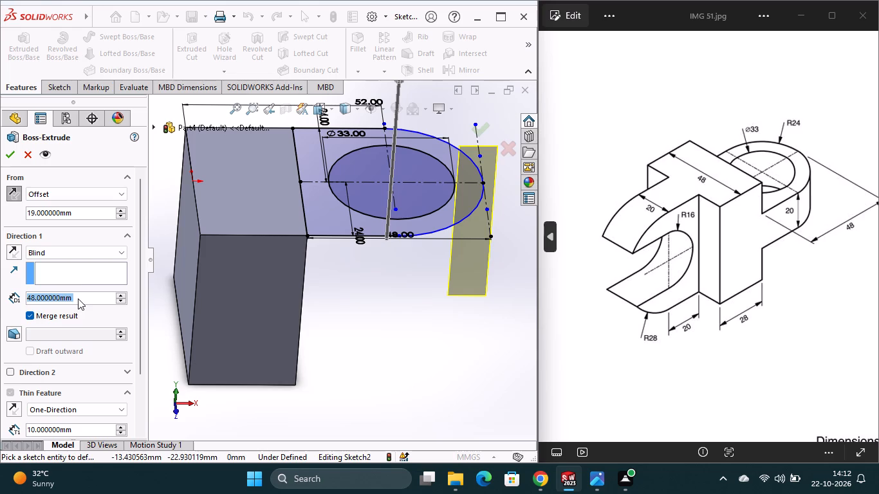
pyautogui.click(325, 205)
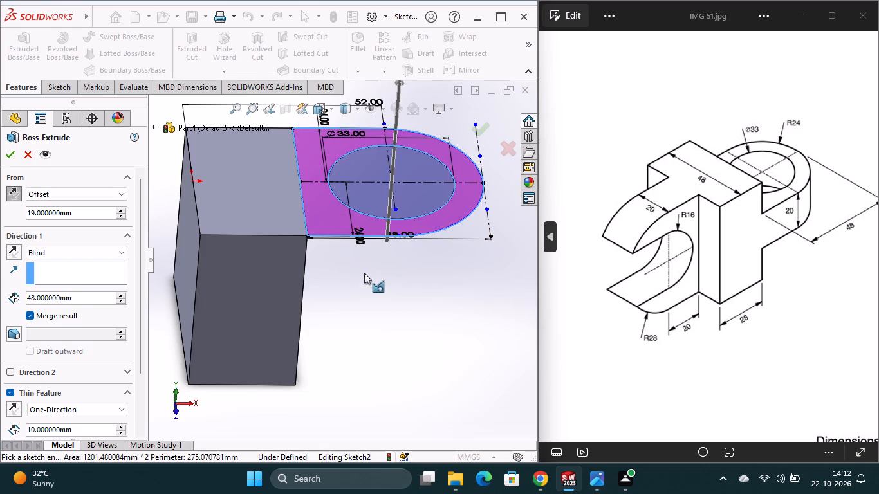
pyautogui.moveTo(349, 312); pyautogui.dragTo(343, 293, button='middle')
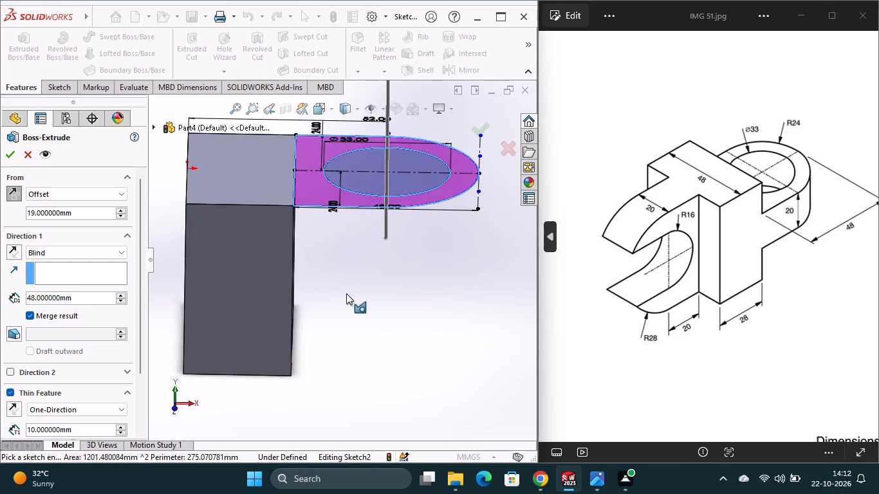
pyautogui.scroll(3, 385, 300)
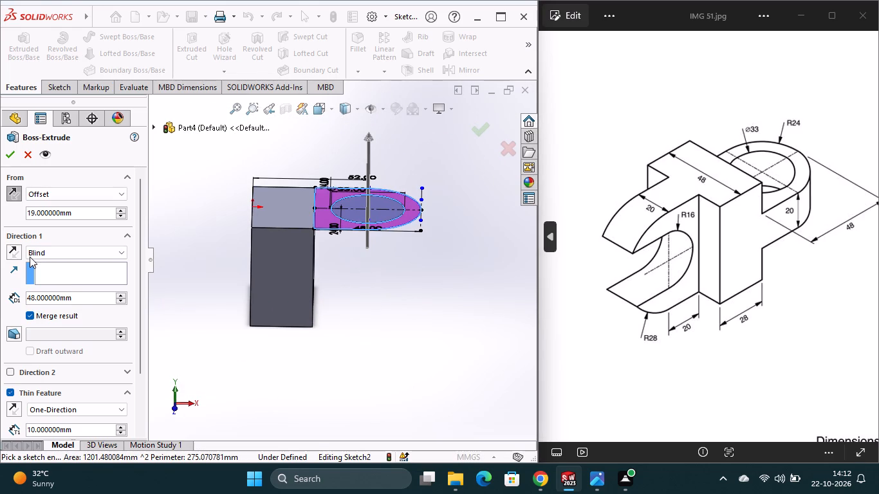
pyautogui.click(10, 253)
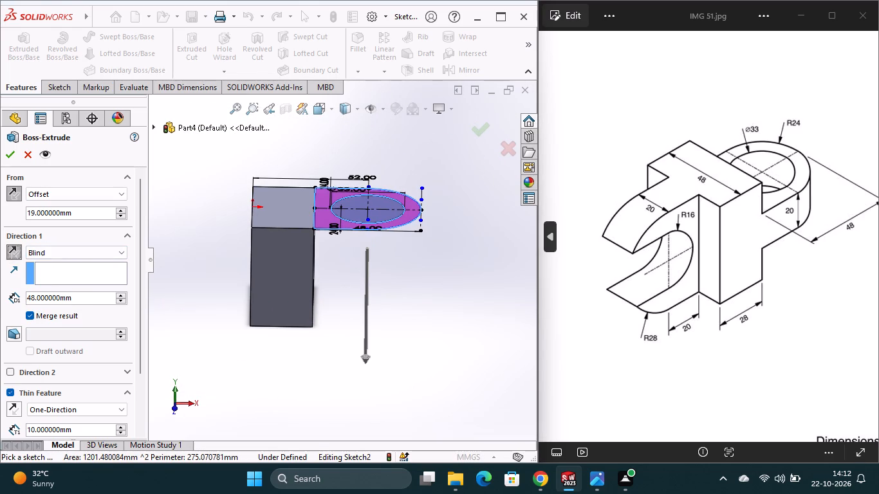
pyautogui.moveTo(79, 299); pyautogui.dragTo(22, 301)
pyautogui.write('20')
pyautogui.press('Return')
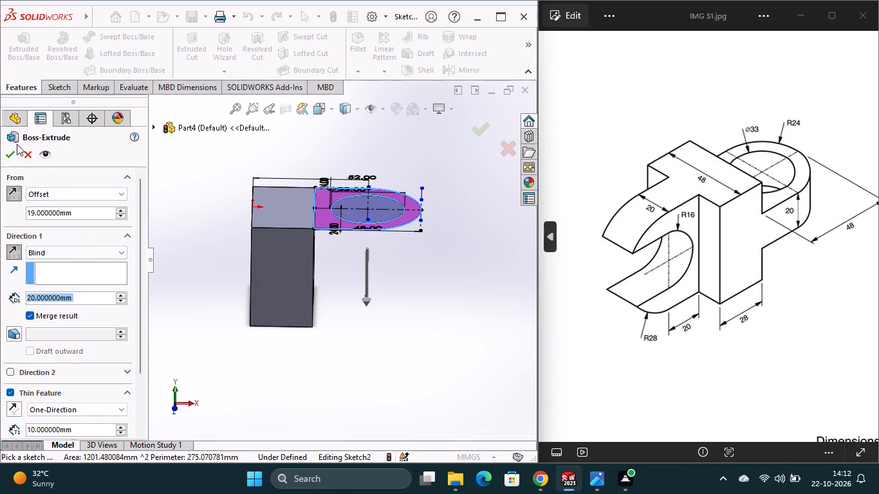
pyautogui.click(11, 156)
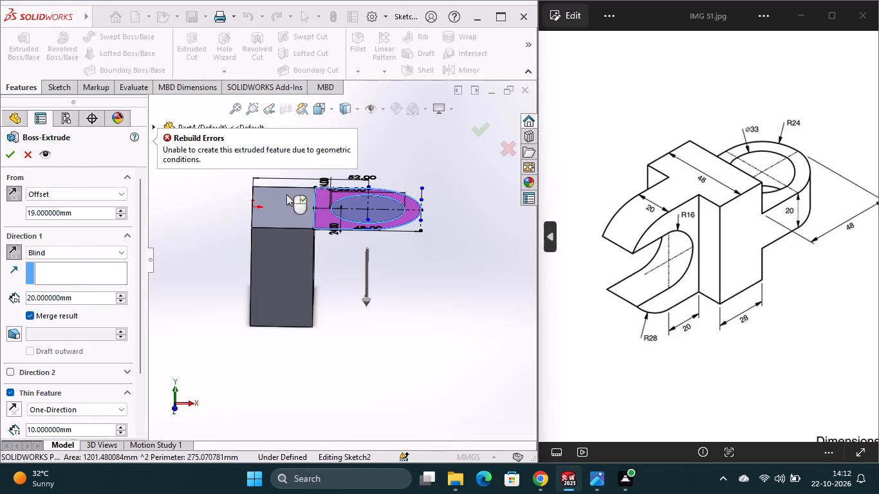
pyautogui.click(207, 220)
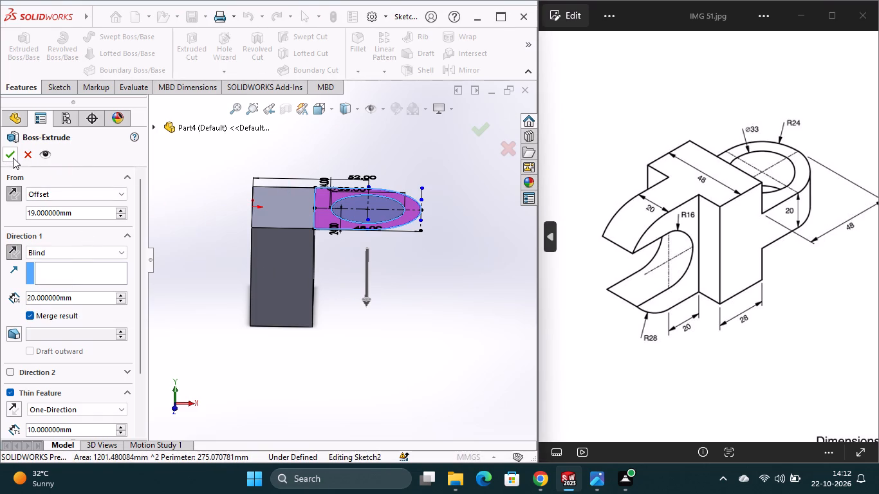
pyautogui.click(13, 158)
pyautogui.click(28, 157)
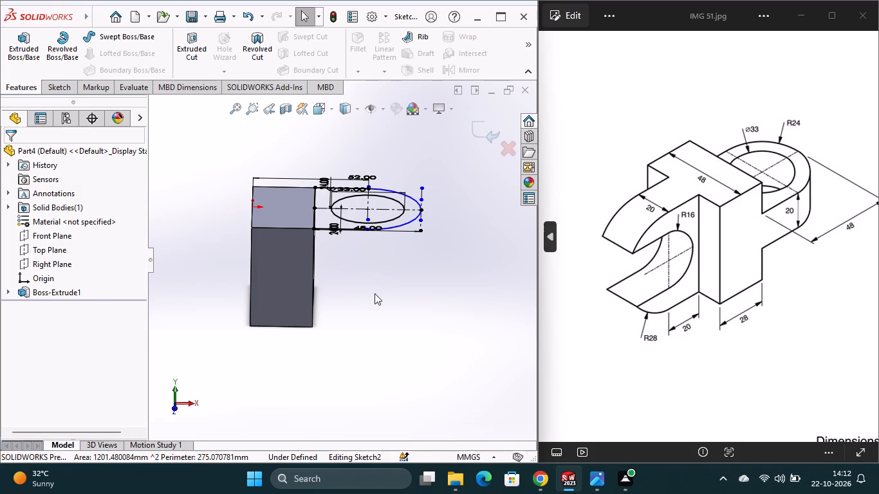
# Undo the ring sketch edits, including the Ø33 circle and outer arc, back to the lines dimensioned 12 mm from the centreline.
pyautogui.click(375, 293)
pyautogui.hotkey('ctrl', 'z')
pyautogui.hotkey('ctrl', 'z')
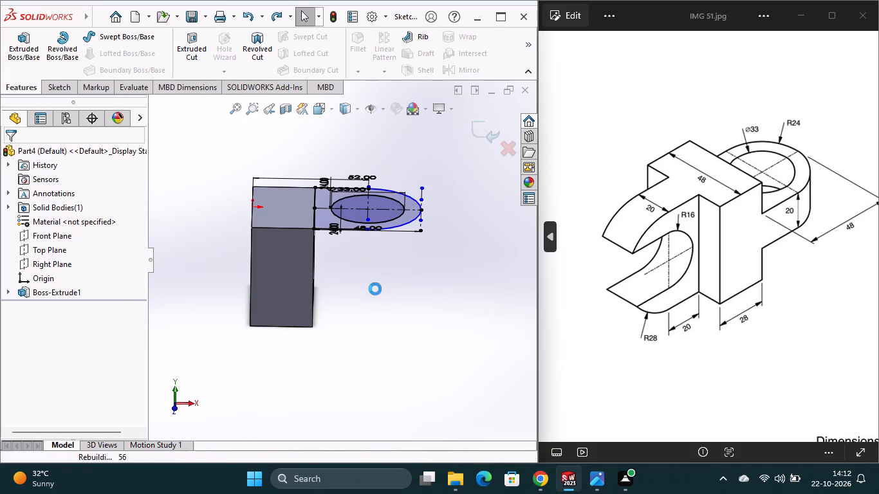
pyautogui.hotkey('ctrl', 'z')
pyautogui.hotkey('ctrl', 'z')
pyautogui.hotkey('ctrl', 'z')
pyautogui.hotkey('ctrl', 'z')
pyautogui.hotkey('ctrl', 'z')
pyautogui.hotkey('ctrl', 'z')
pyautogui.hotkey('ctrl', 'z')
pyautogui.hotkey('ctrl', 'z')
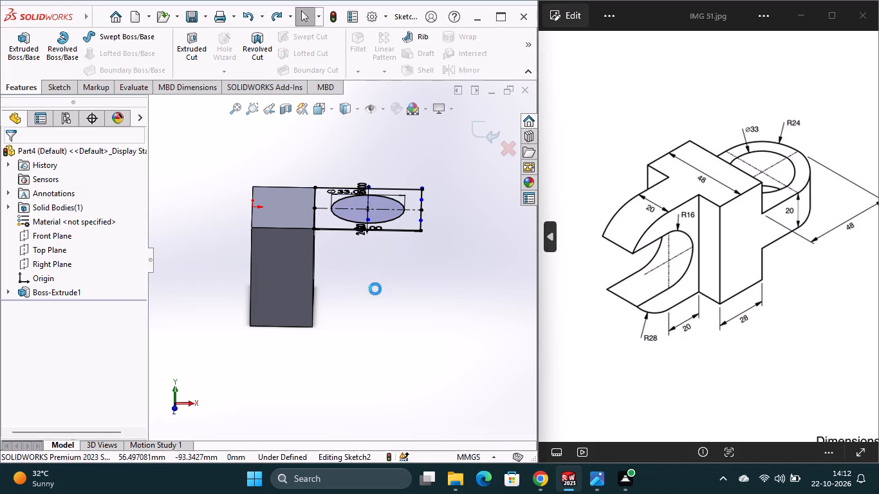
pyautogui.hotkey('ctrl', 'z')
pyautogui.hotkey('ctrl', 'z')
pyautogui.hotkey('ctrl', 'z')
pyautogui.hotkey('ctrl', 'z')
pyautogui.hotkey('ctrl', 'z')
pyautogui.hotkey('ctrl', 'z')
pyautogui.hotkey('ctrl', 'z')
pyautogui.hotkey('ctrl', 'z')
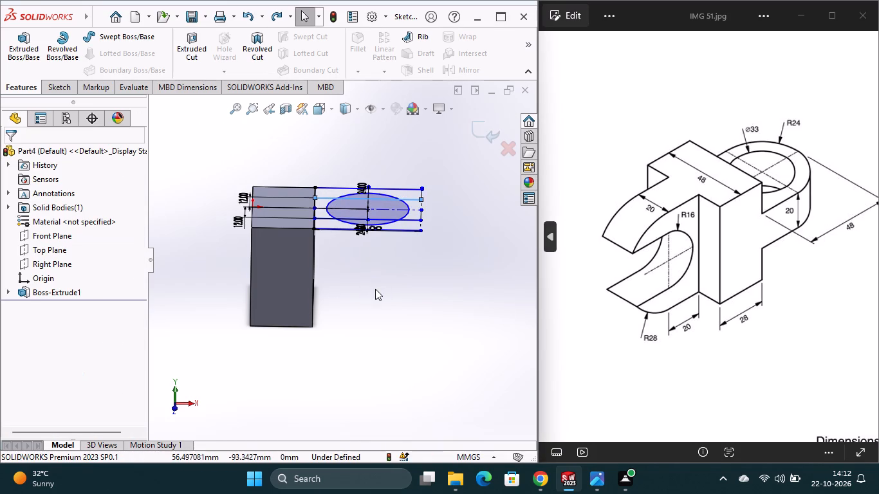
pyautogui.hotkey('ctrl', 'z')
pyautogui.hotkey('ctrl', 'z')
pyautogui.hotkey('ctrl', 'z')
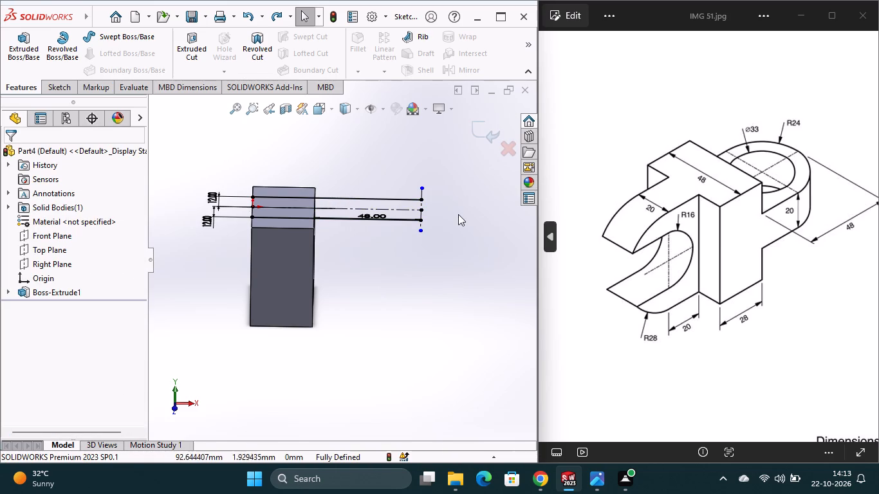
# Exit the ring sketch without discarding its changes and delete Sketch2 from the part.
pyautogui.click(332, 114)
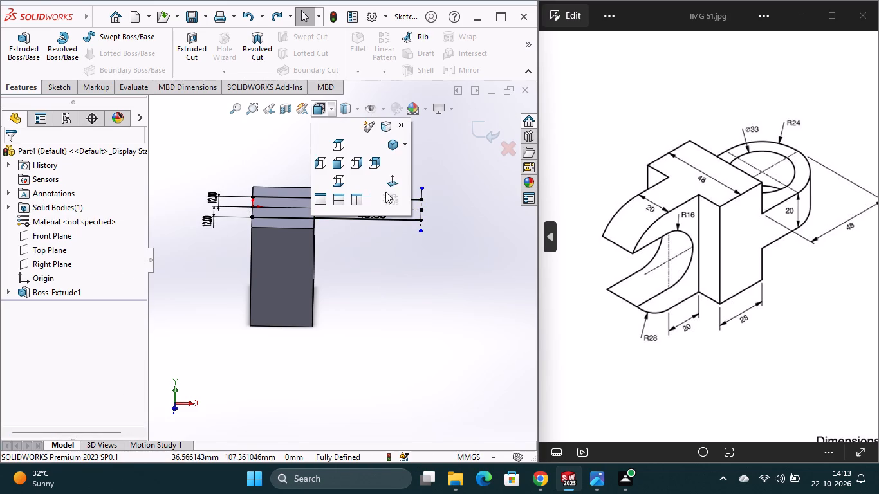
pyautogui.click(392, 180)
pyautogui.scroll(2, 393, 258)
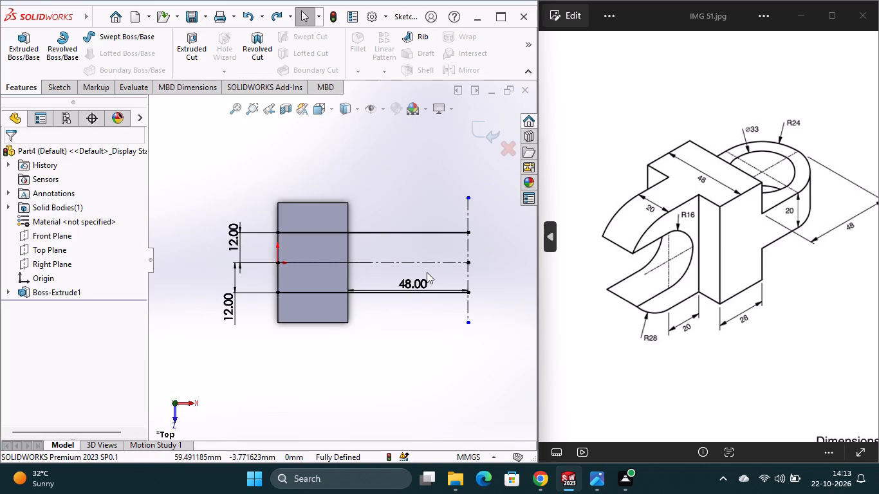
pyautogui.click(508, 155)
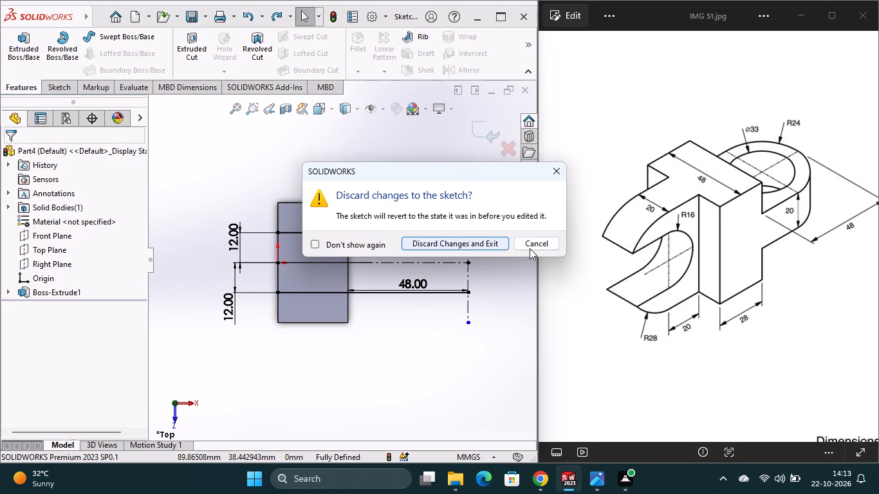
pyautogui.click(532, 244)
pyautogui.click(488, 137)
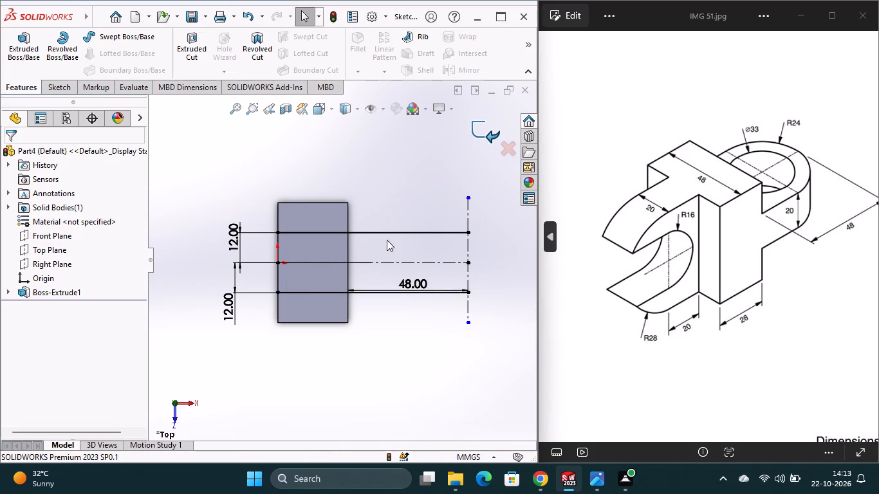
pyautogui.rightClick(55, 309)
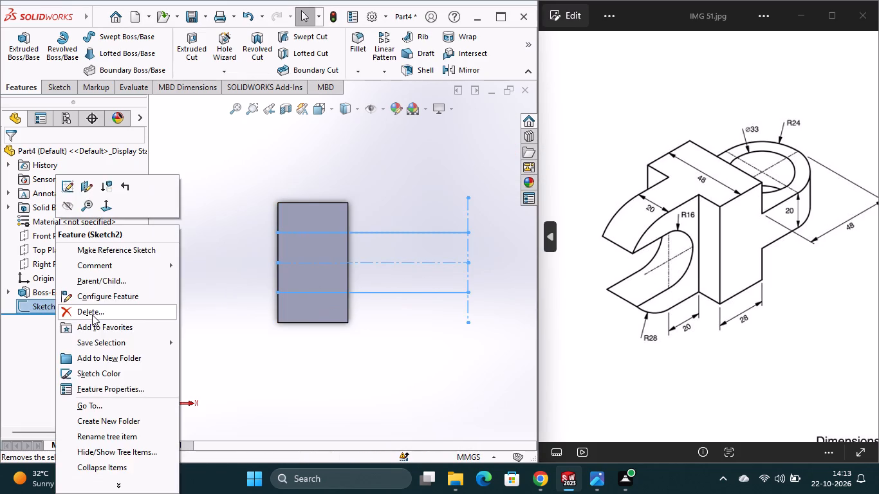
pyautogui.click(92, 315)
pyautogui.click(509, 174)
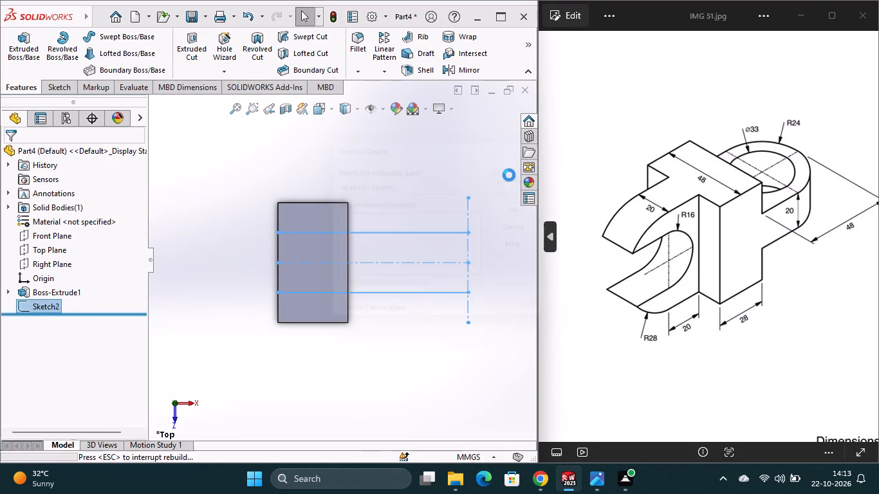
# Create a reference plane midway between the block's top and bottom faces.
pyautogui.moveTo(405, 296); pyautogui.dragTo(407, 201, button='middle')
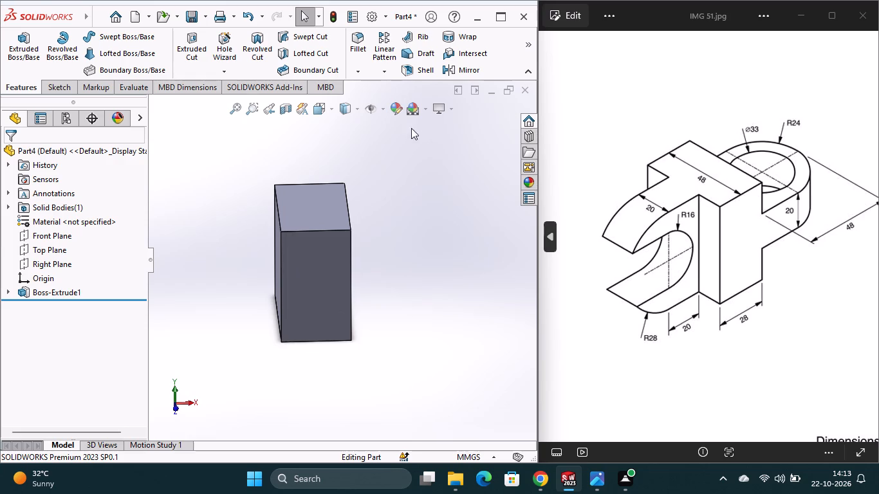
pyautogui.click(337, 204)
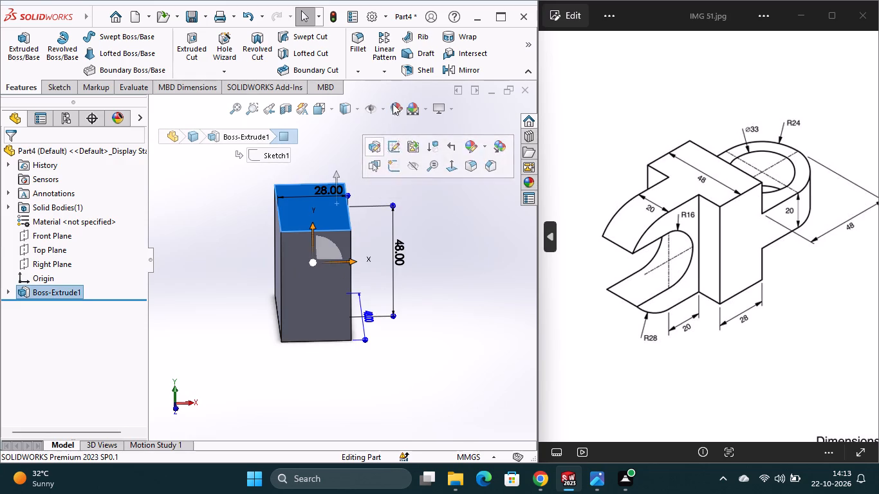
pyautogui.click(65, 86)
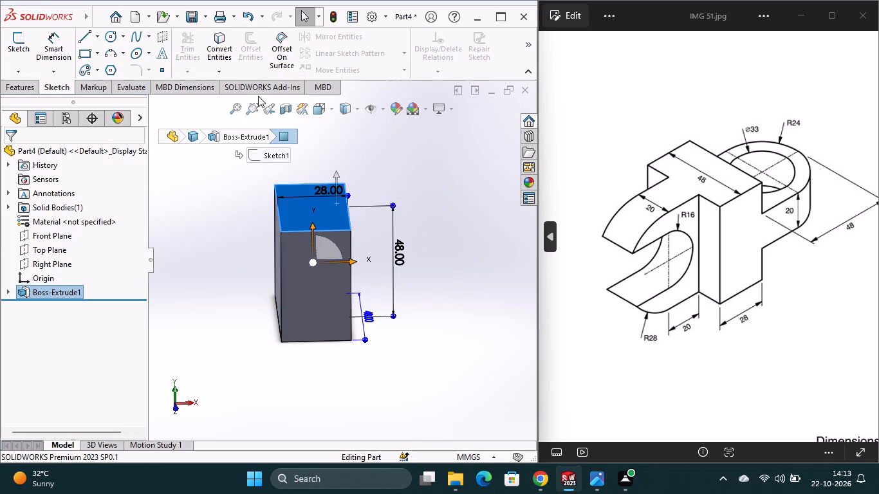
pyautogui.click(3, 87)
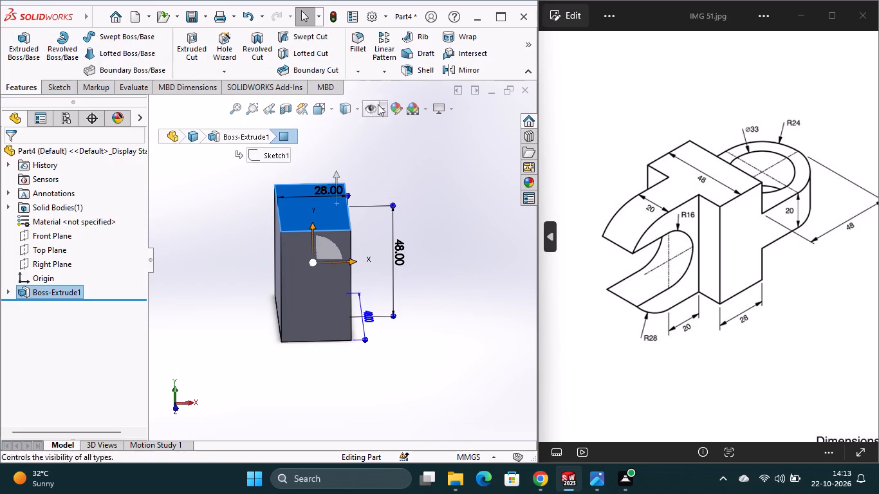
pyautogui.scroll(1, 446, 138)
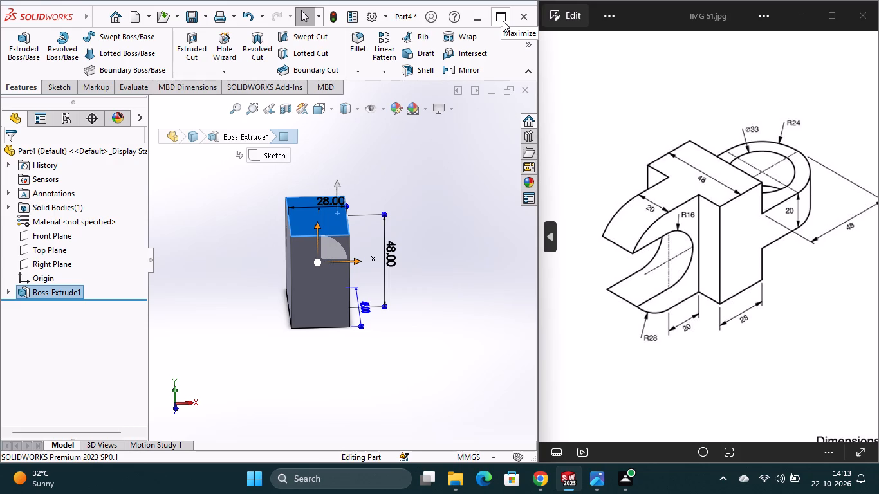
pyautogui.click(501, 18)
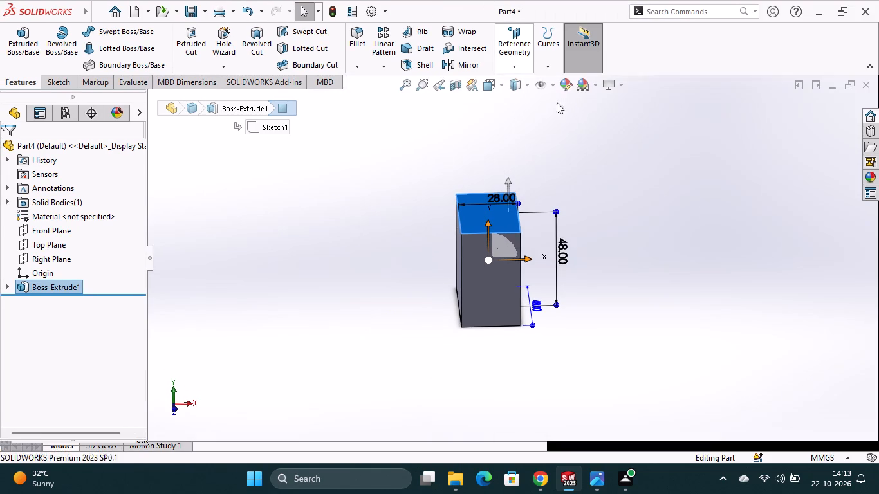
pyautogui.click(518, 70)
pyautogui.click(551, 83)
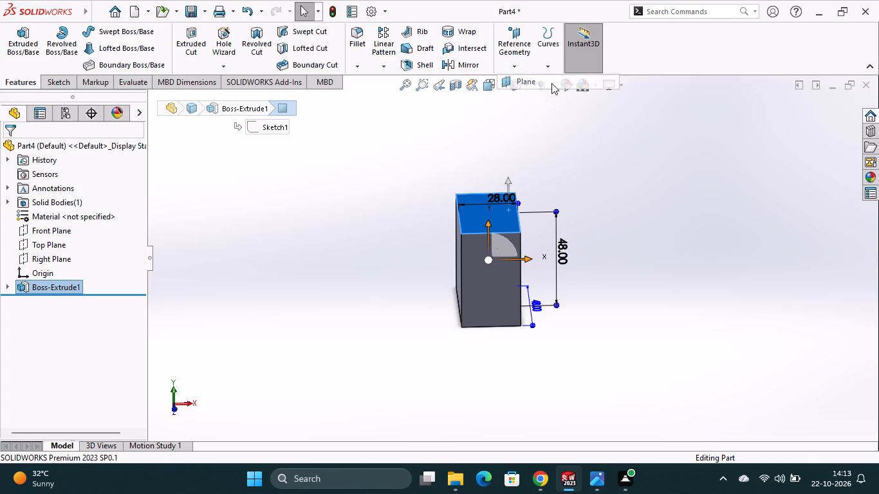
pyautogui.moveTo(529, 348); pyautogui.dragTo(544, 219, button='middle')
pyautogui.scroll(-1, 514, 314)
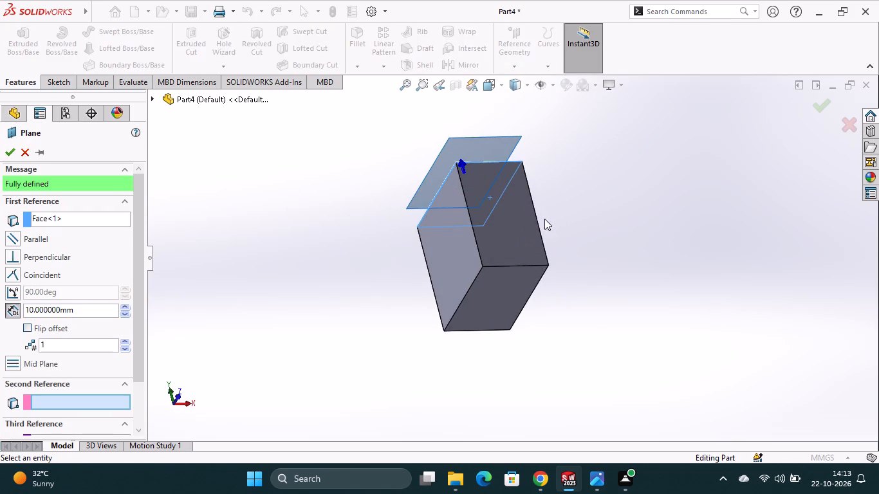
pyautogui.click(525, 289)
pyautogui.moveTo(593, 250); pyautogui.dragTo(560, 298, button='middle')
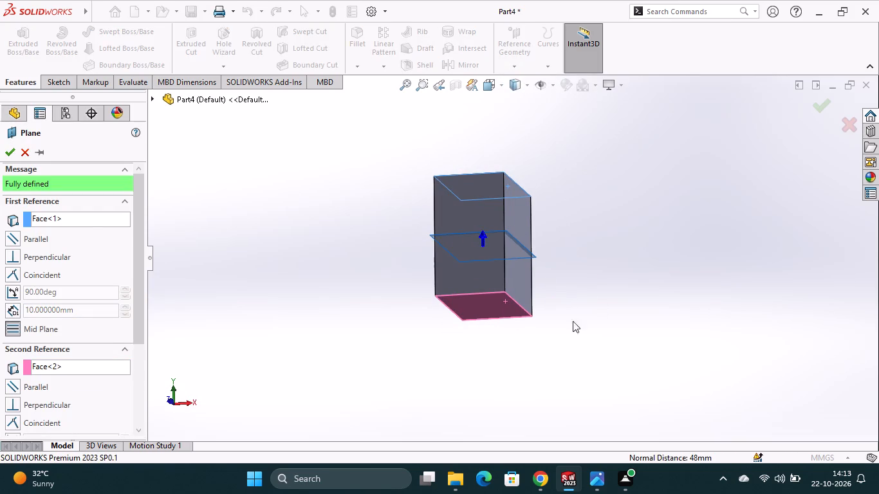
pyautogui.click(12, 154)
# Open a new sketch on the mid-height plane of the block.
pyautogui.moveTo(542, 247); pyautogui.dragTo(548, 304, button='middle')
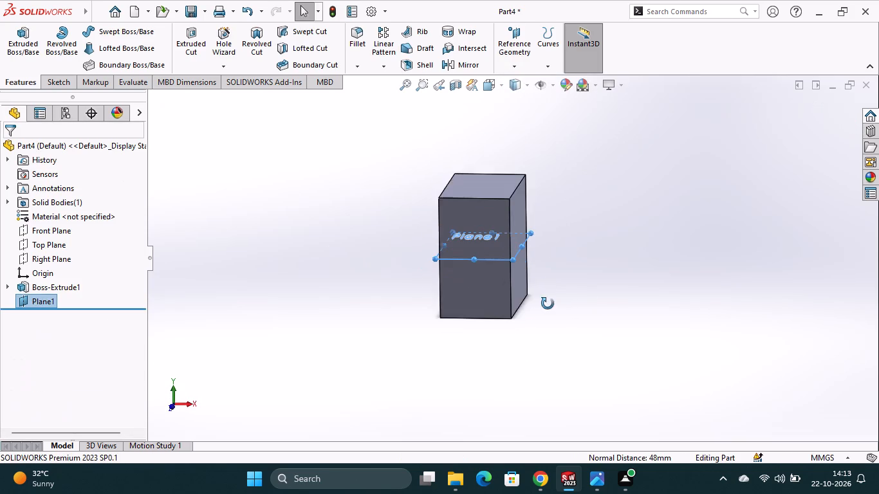
pyautogui.moveTo(548, 304); pyautogui.dragTo(548, 306, button='middle')
pyautogui.scroll(1, 585, 249)
pyautogui.moveTo(585, 248); pyautogui.dragTo(591, 213, button='middle')
pyautogui.moveTo(569, 262); pyautogui.dragTo(566, 274, button='middle')
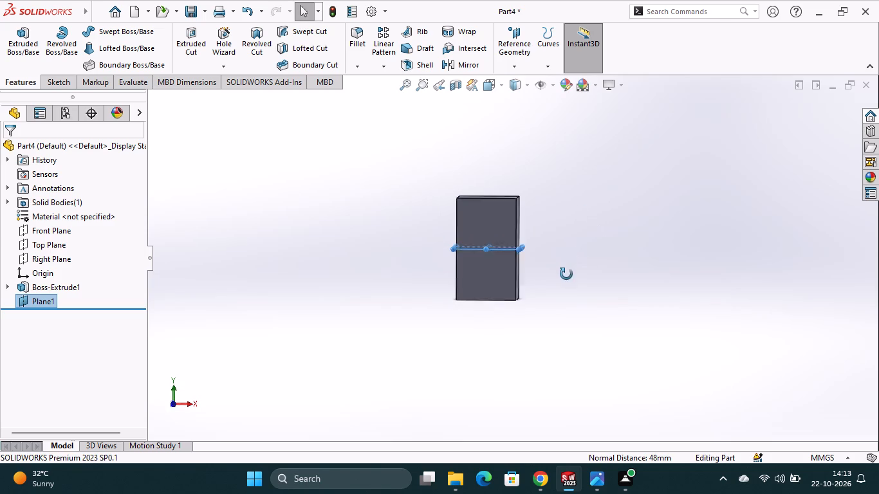
pyautogui.moveTo(566, 274); pyautogui.dragTo(558, 282, button='middle')
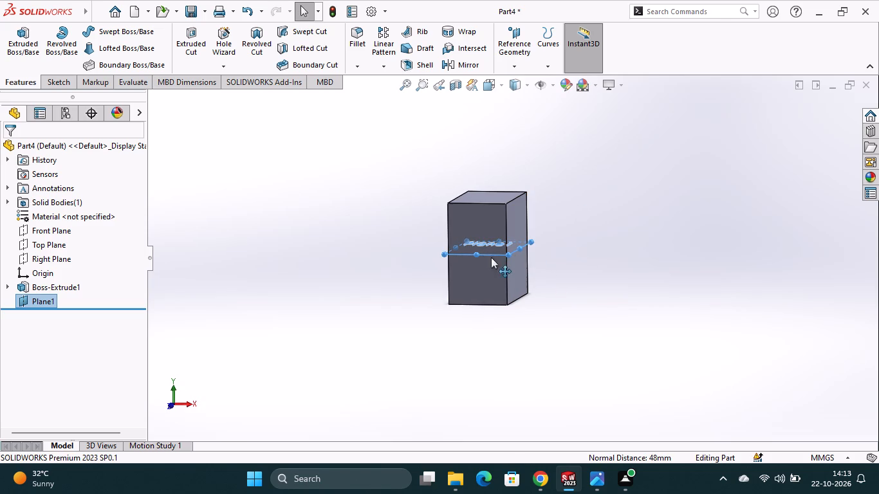
pyautogui.moveTo(544, 255); pyautogui.dragTo(534, 258, button='middle')
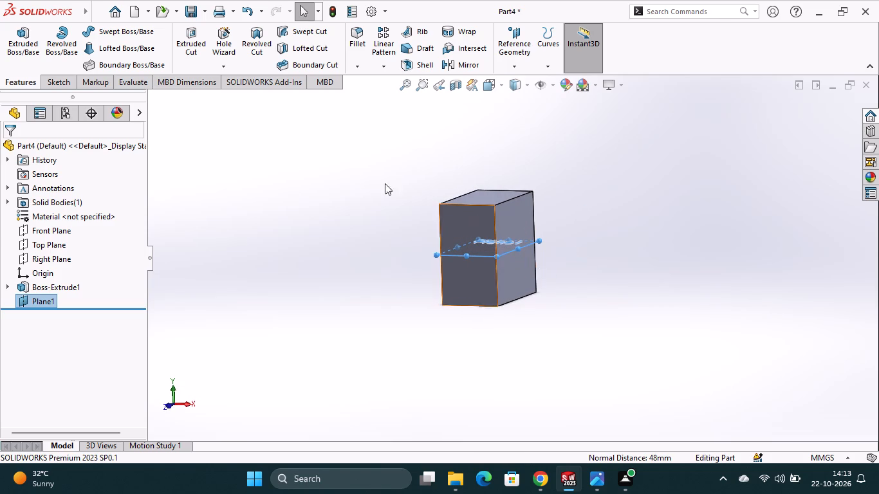
pyautogui.click(66, 82)
pyautogui.click(25, 48)
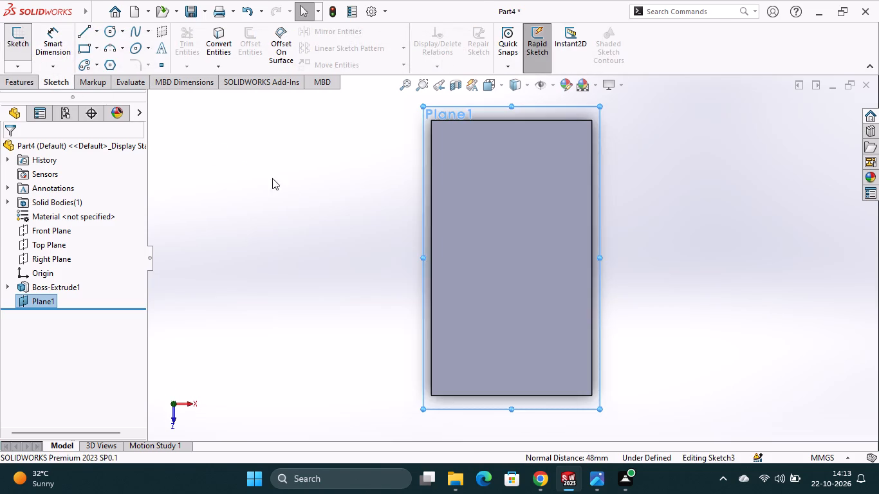
# Sketch a centerline rectangle about 35 mm long by 48 mm wide, extending outward from the block's +X edge.
pyautogui.scroll(1, 574, 221)
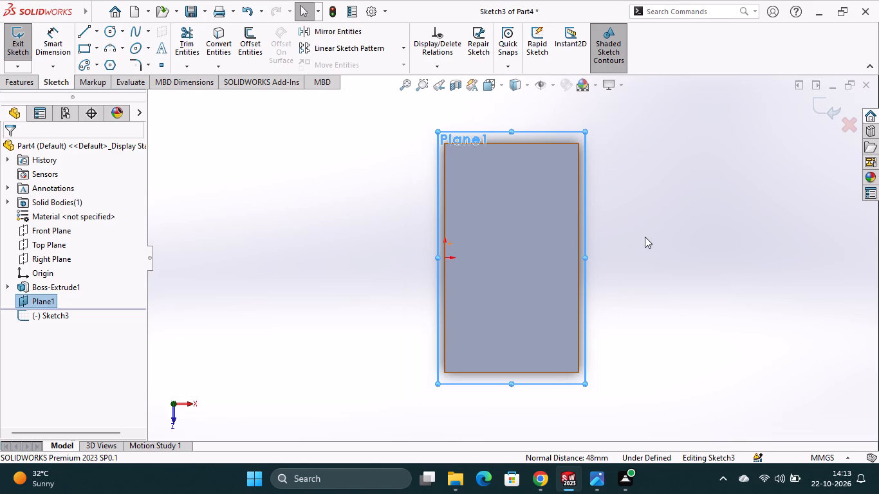
pyautogui.click(99, 32)
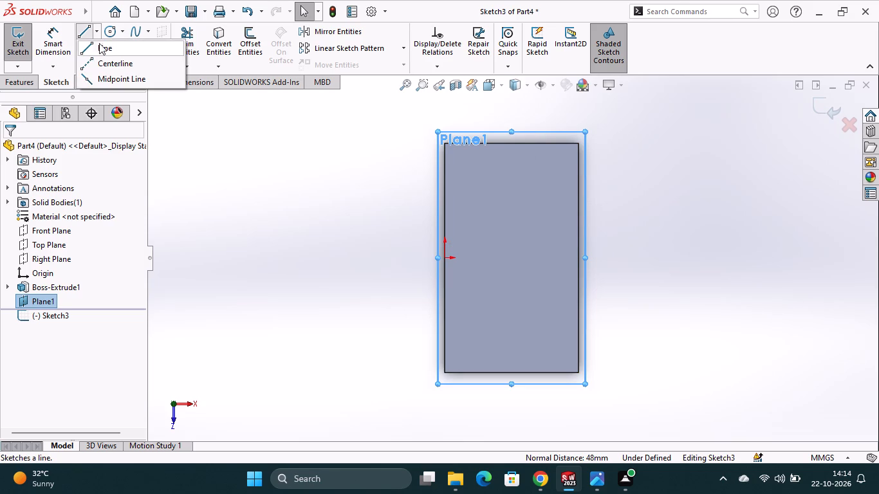
pyautogui.click(100, 60)
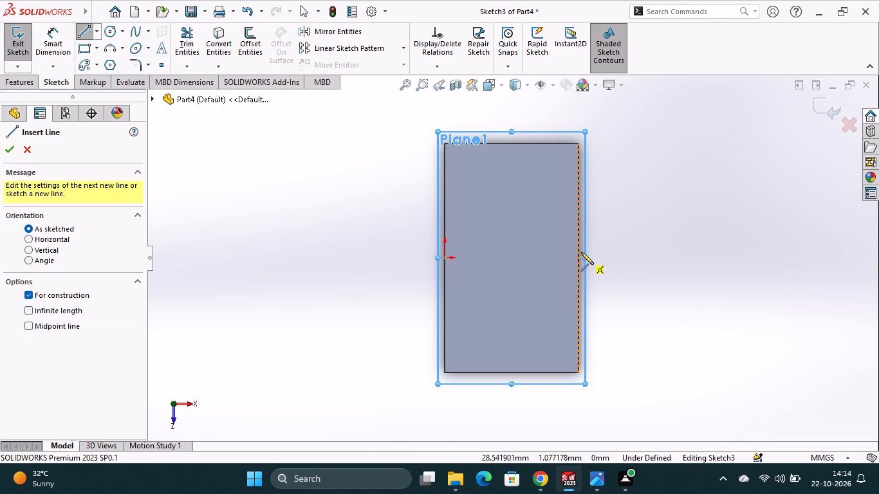
pyautogui.click(578, 142)
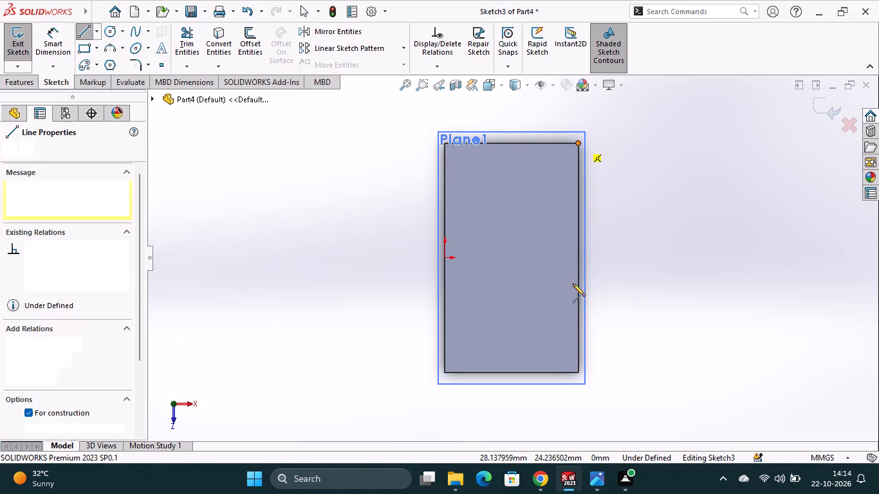
pyautogui.click(578, 374)
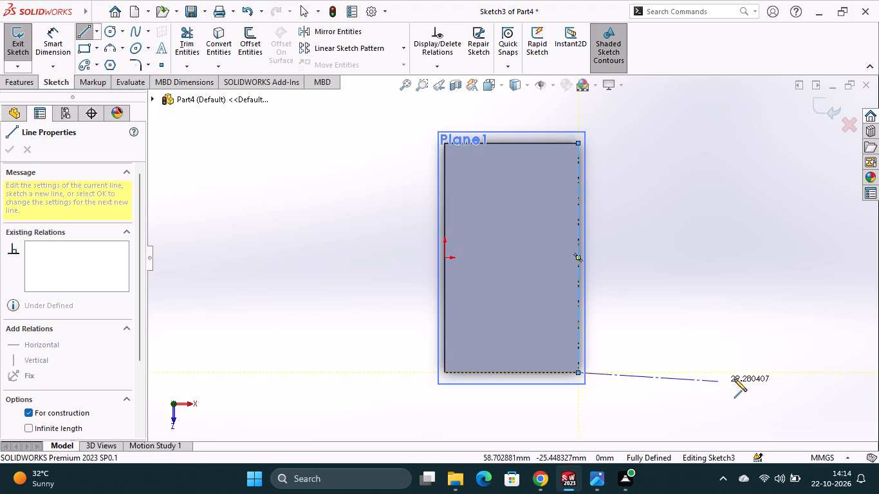
pyautogui.click(744, 374)
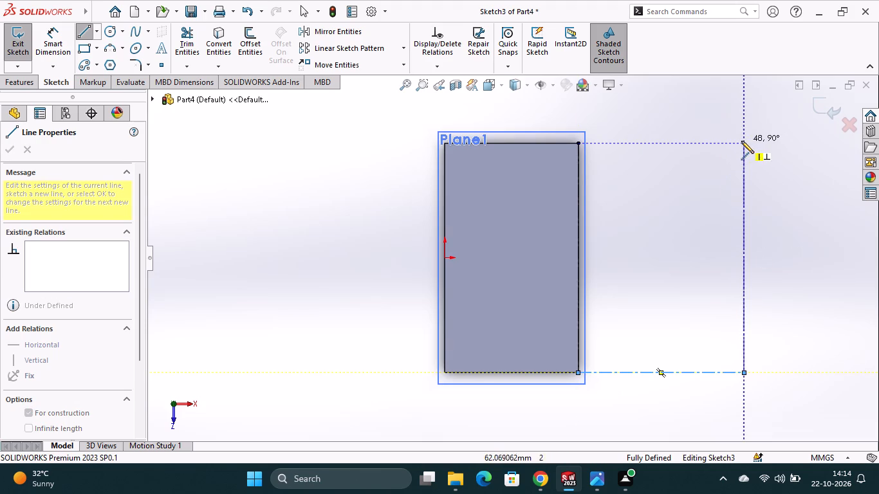
pyautogui.click(743, 140)
pyautogui.click(577, 140)
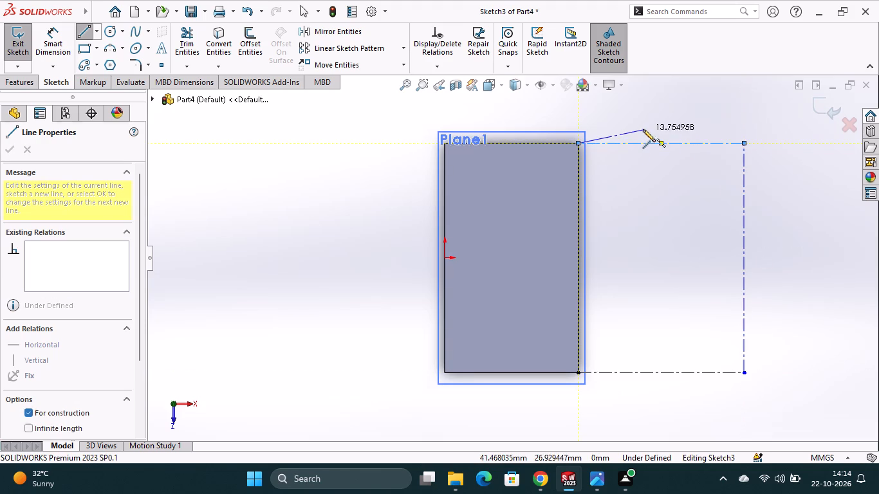
pyautogui.press('Escape')
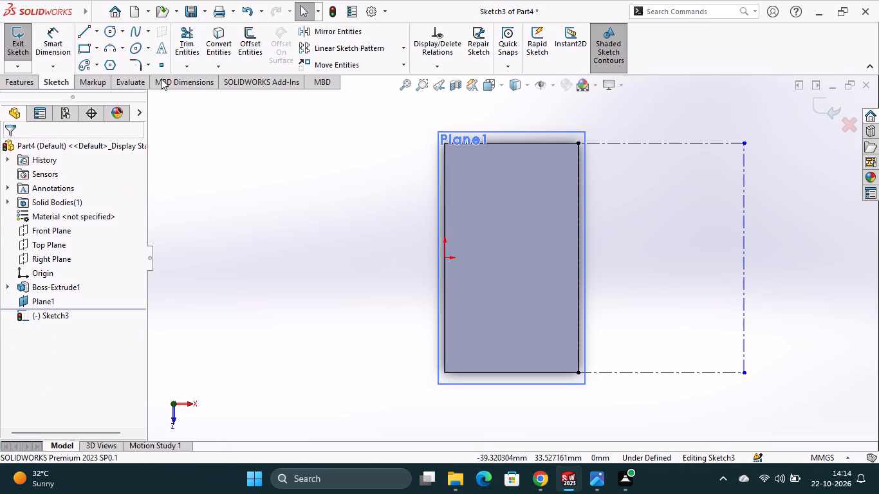
# Dimension the construction rectangle's length along X as 48 mm.
pyautogui.click(51, 34)
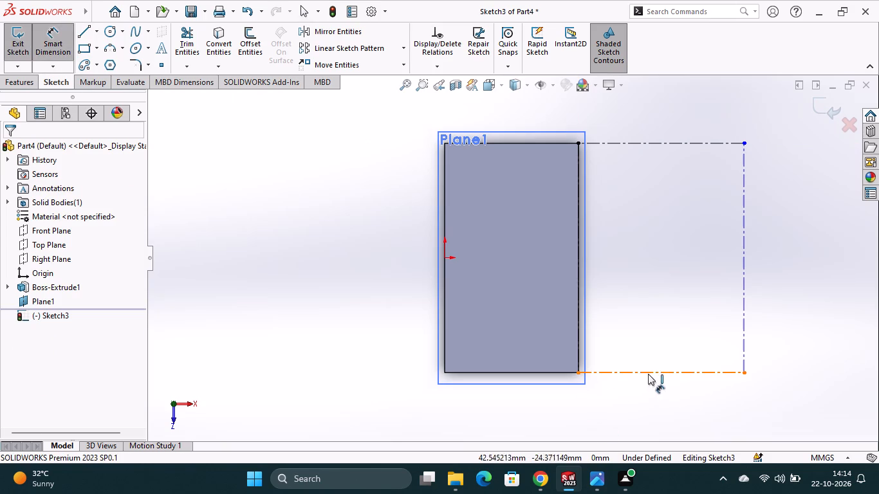
pyautogui.click(648, 374)
pyautogui.click(648, 410)
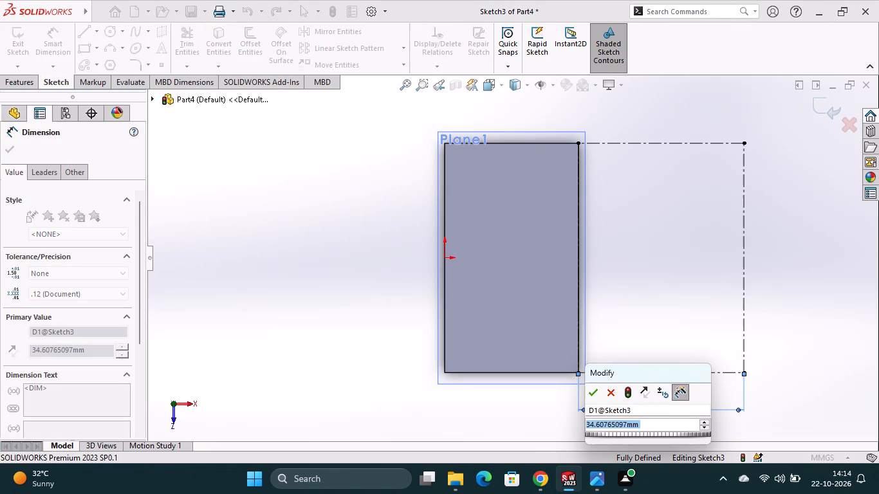
pyautogui.write('48')
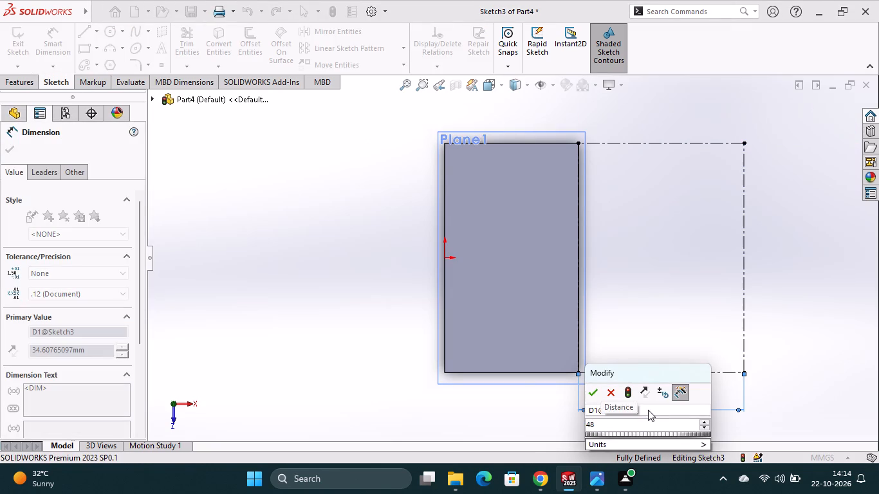
pyautogui.press('Return')
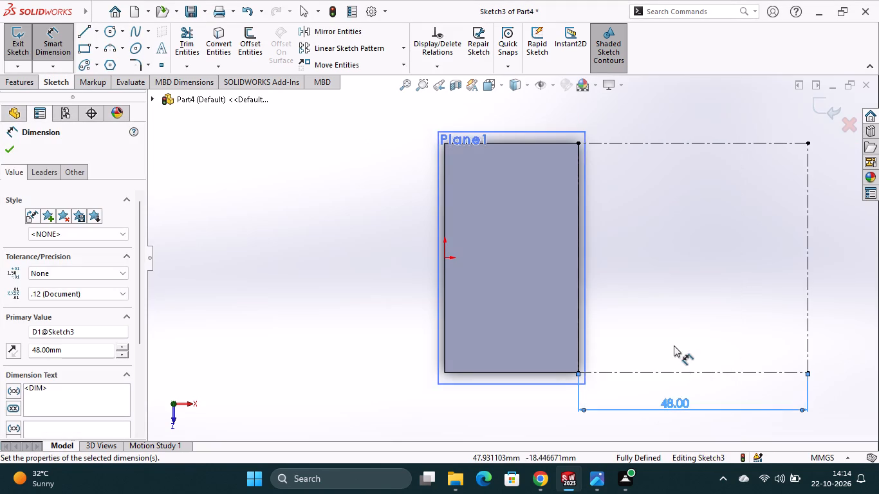
# Sketch a closed solid-line rectangle from the block's +X edge to the midpoints of the long construction lines, spanning the full 48 mm width.
pyautogui.scroll(1, 674, 345)
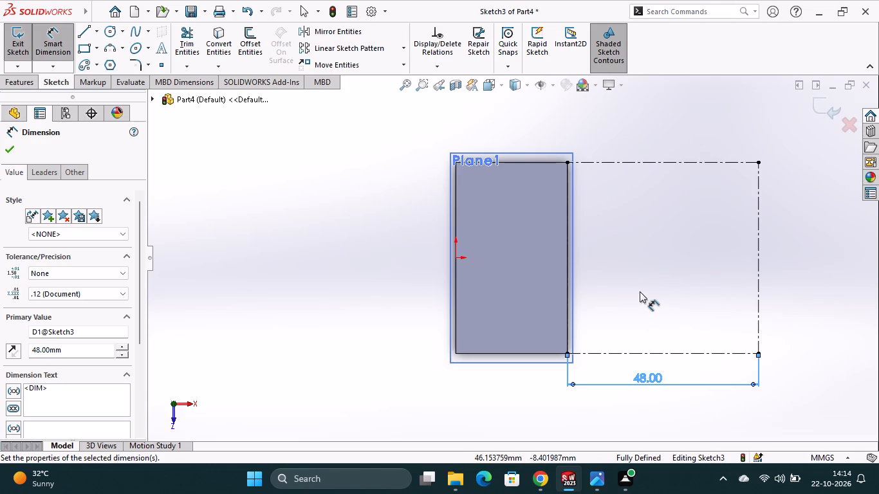
pyautogui.click(83, 29)
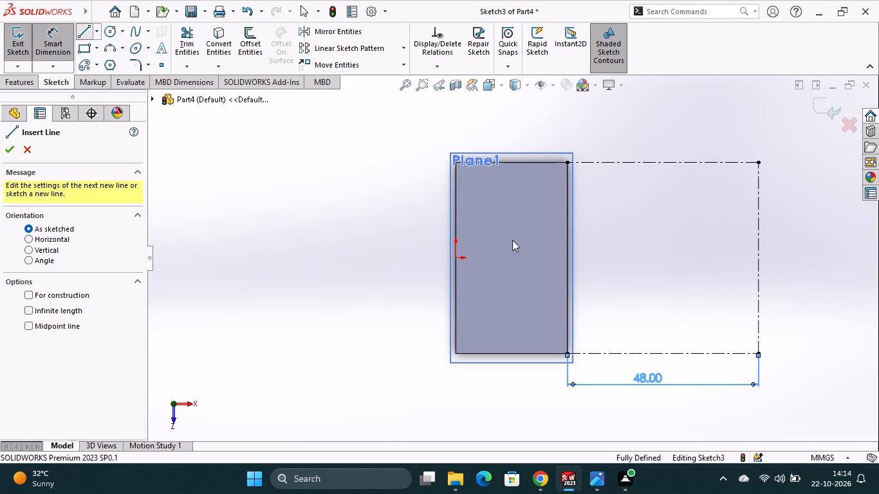
pyautogui.click(569, 161)
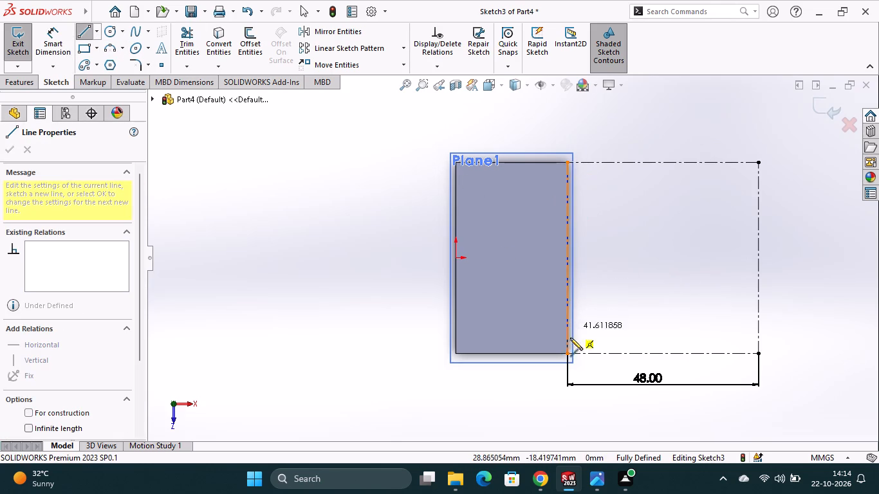
pyautogui.click(568, 352)
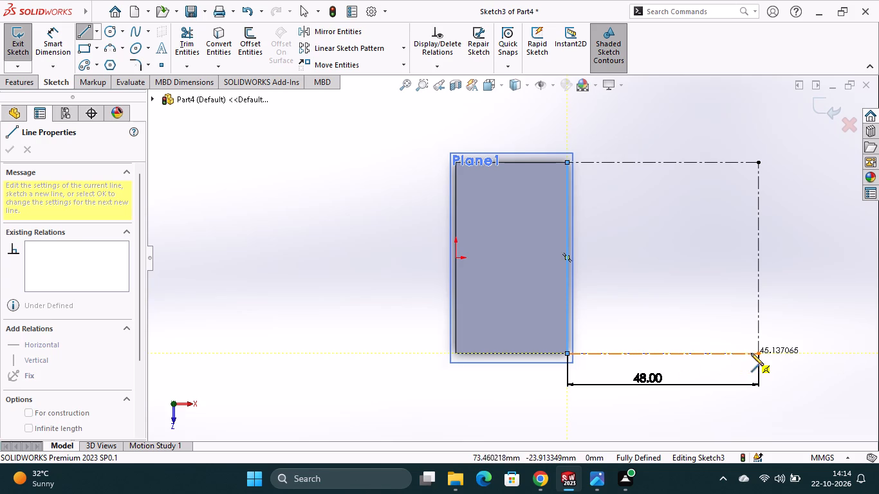
pyautogui.click(663, 353)
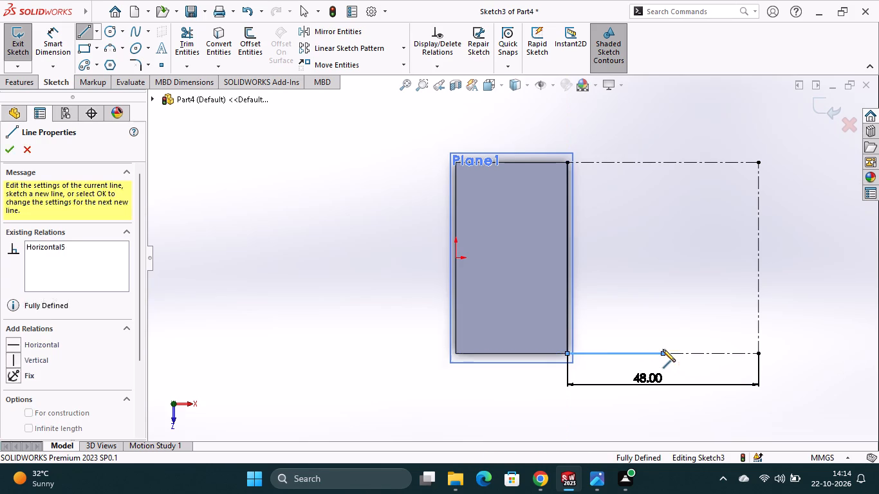
pyautogui.click(663, 160)
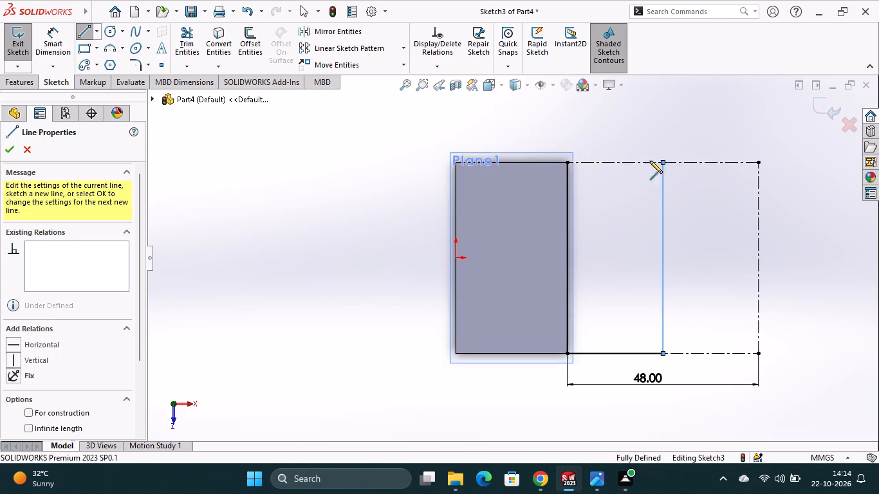
pyautogui.click(566, 162)
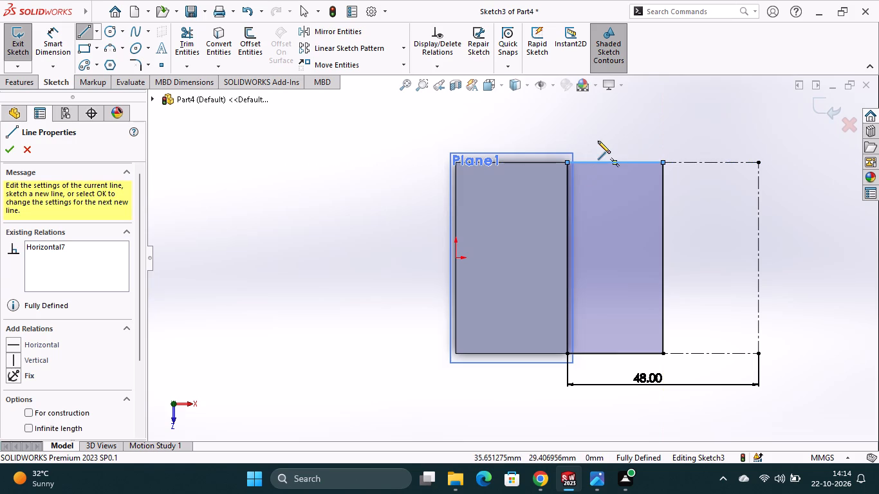
pyautogui.press('Escape')
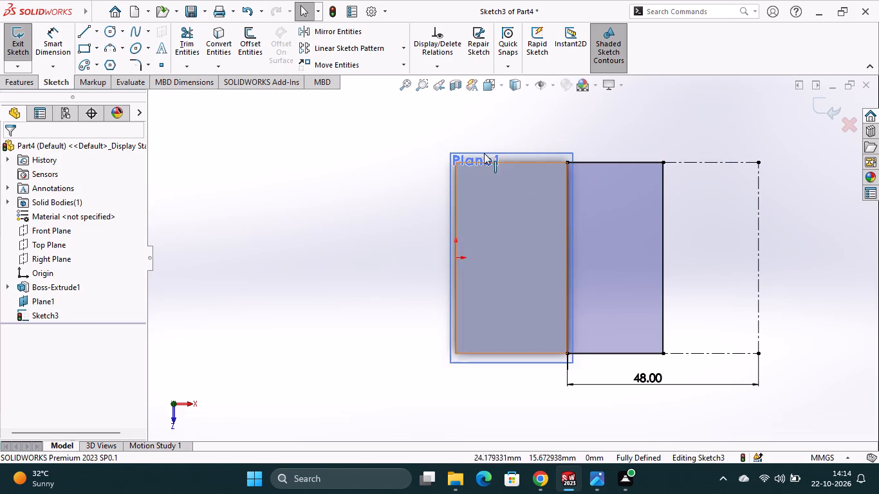
# Sketch a construction centerline along X from the origin to the midpoint of the solid rectangle's outer line.
pyautogui.click(97, 33)
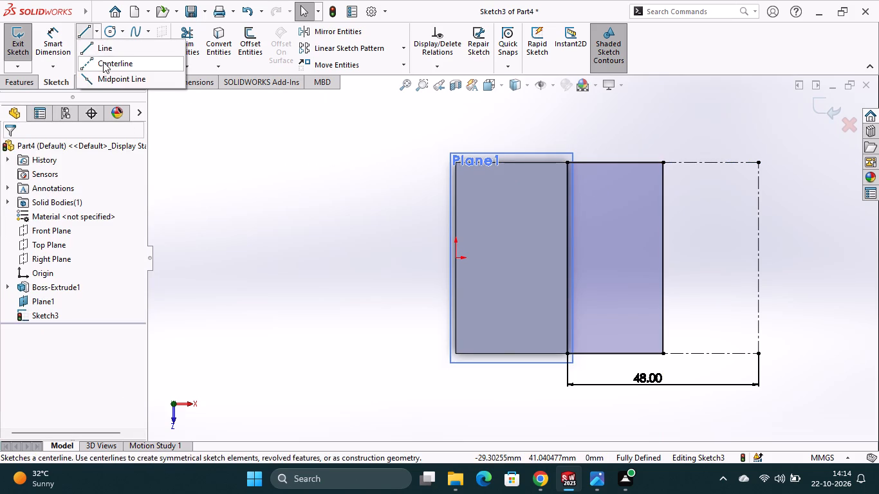
pyautogui.click(103, 62)
pyautogui.click(453, 257)
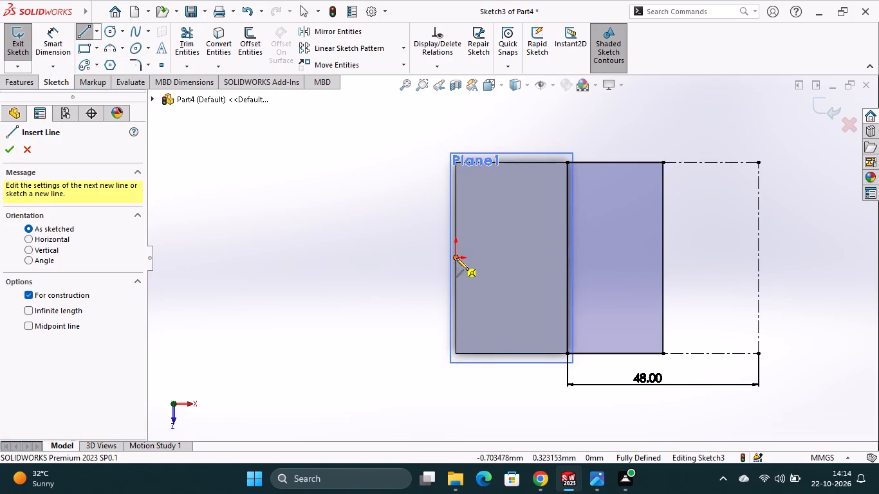
pyautogui.click(663, 257)
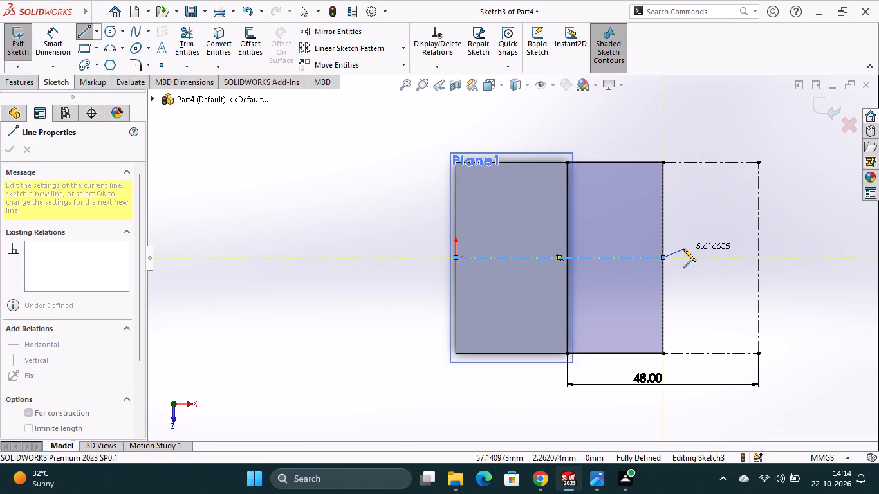
pyautogui.press('Escape')
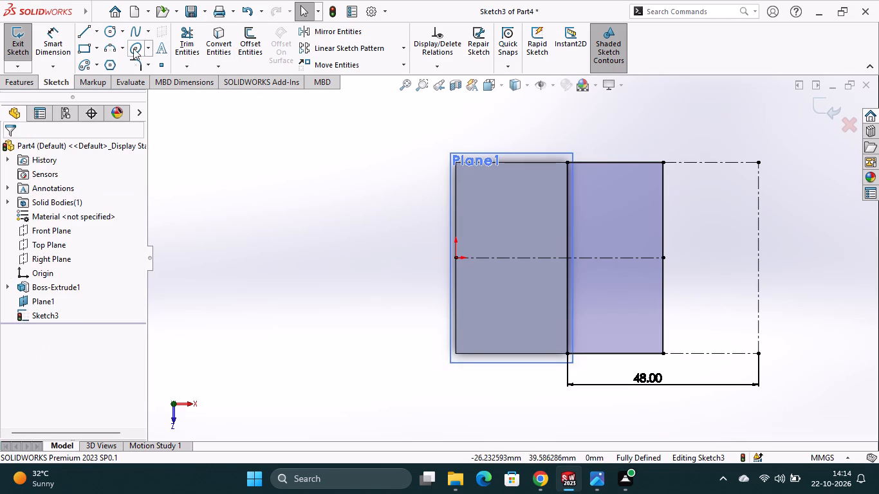
# Sketch a three-point arc between the solid rectangle's two outer corners, bulging outward to the midpoint of the end construction line.
pyautogui.click(121, 47)
pyautogui.click(120, 90)
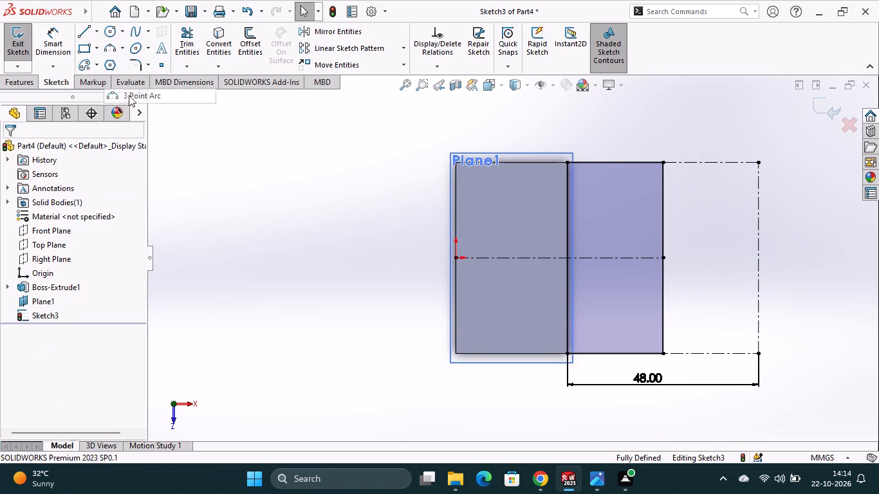
pyautogui.click(664, 162)
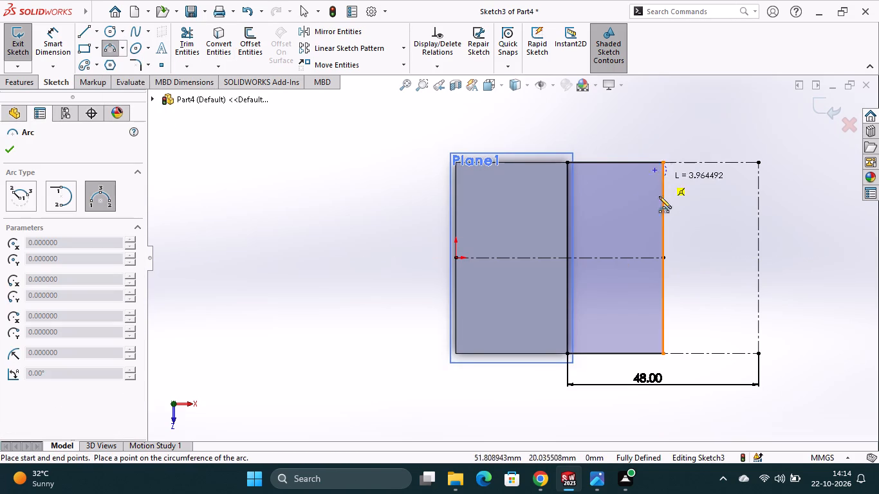
pyautogui.click(665, 354)
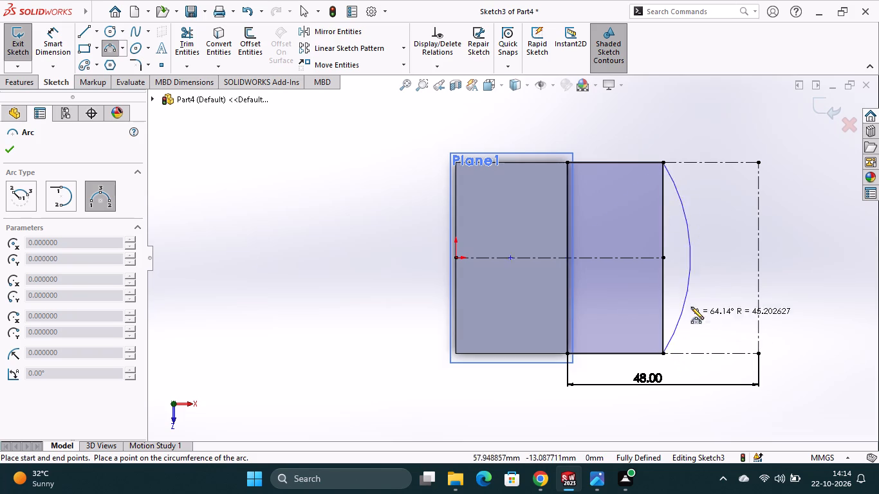
pyautogui.click(757, 257)
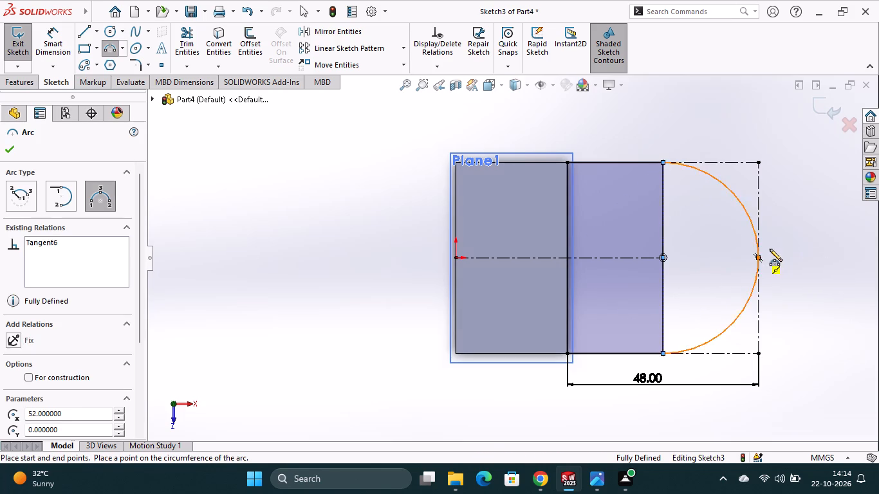
pyautogui.press('Escape')
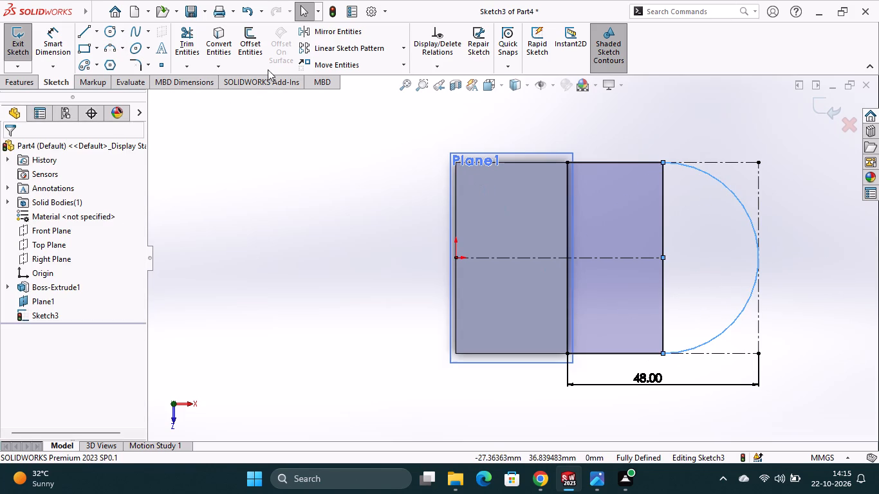
# Trim away the -Z half of the solid line separating the rectangle from the arc.
pyautogui.click(190, 39)
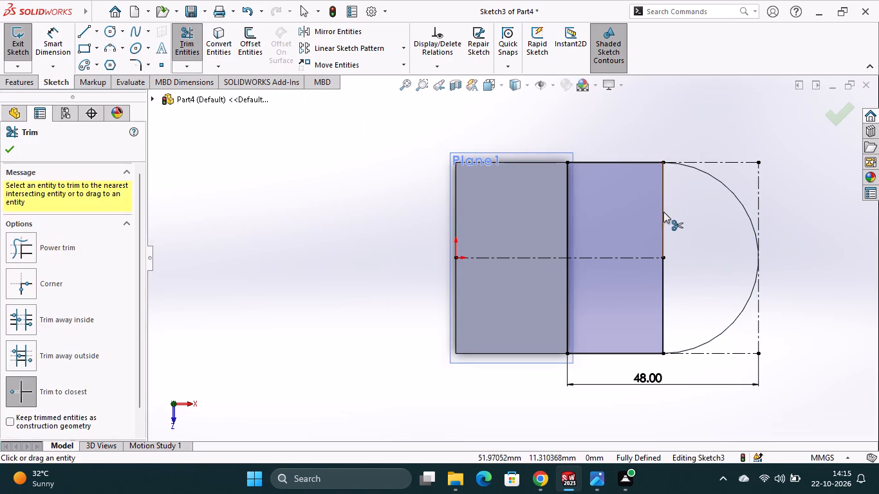
pyautogui.click(663, 211)
pyautogui.click(469, 244)
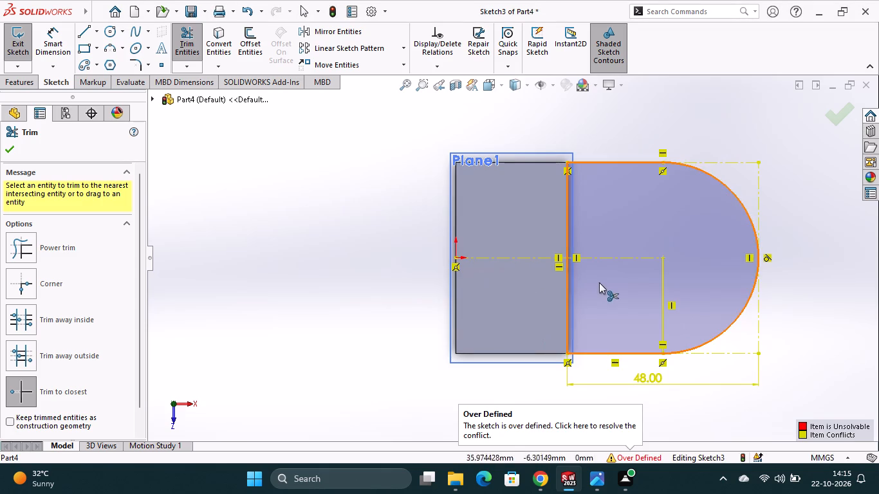
# Delete the tangent relation between the arc and the end construction line.
pyautogui.rightClick(768, 257)
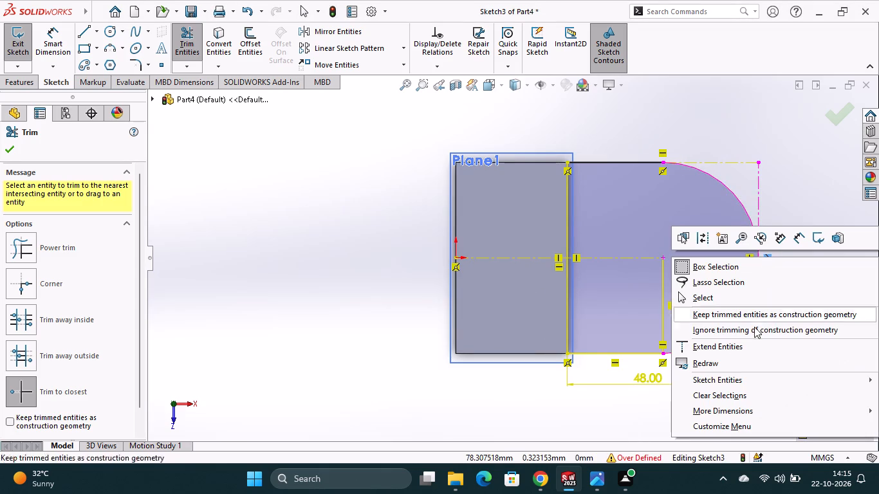
pyautogui.click(784, 206)
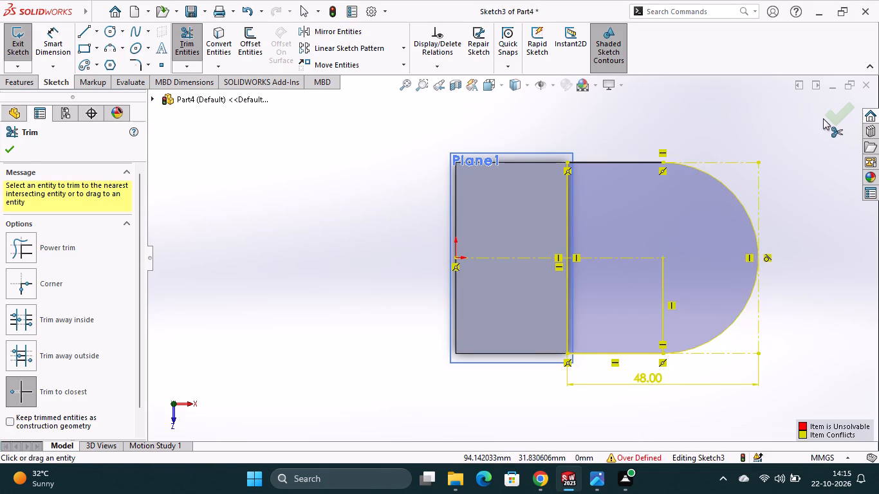
pyautogui.click(832, 117)
pyautogui.rightClick(769, 259)
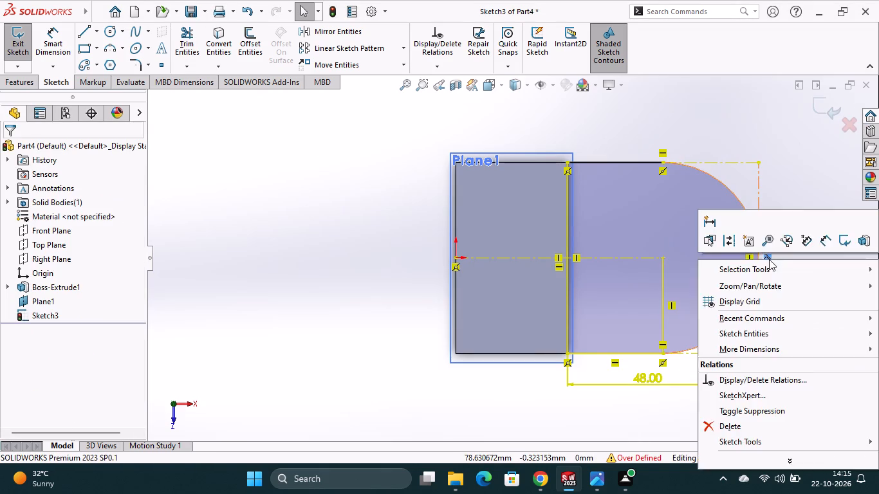
pyautogui.click(734, 424)
# Extrude the round-ended sketch region as a Mid Plane boss 20 mm thick, merged with the block.
pyautogui.scroll(1, 803, 304)
pyautogui.moveTo(803, 304); pyautogui.dragTo(803, 303, button='middle')
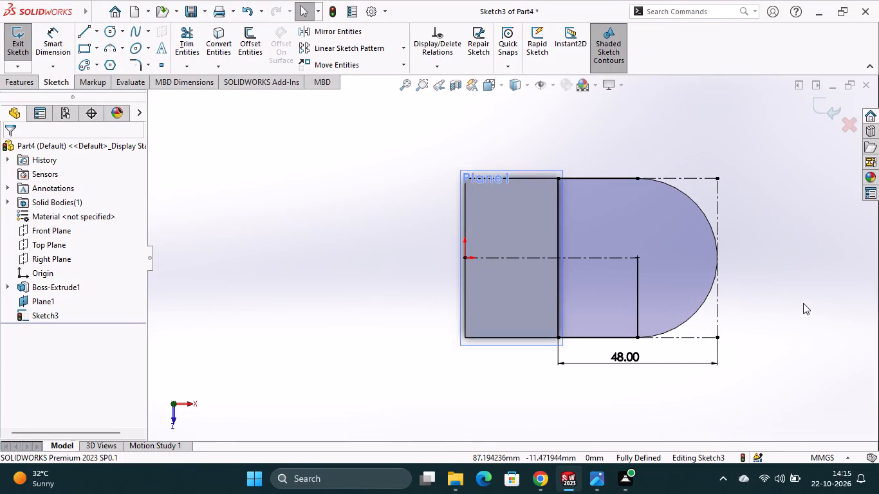
pyautogui.moveTo(803, 303); pyautogui.dragTo(802, 289, button='middle')
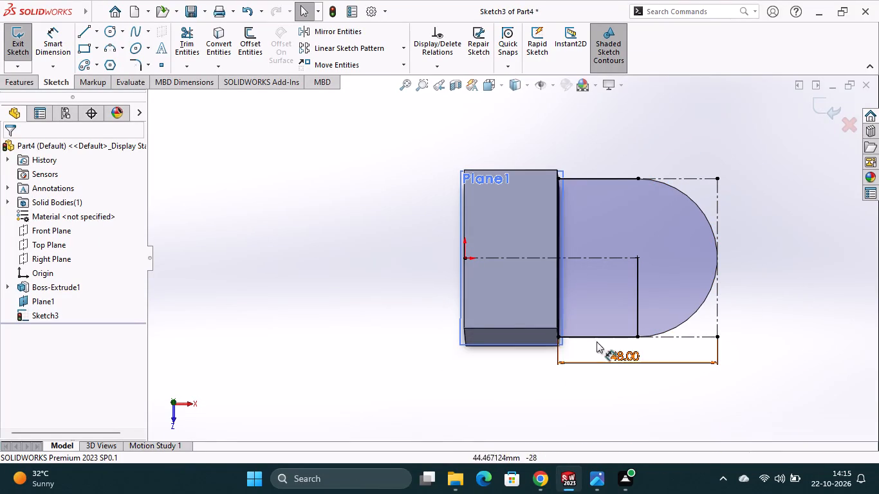
pyautogui.click(30, 80)
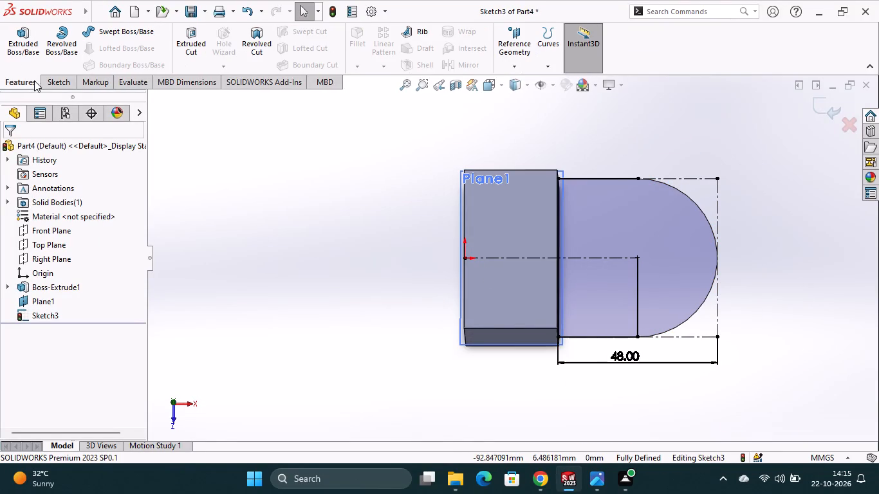
pyautogui.click(33, 54)
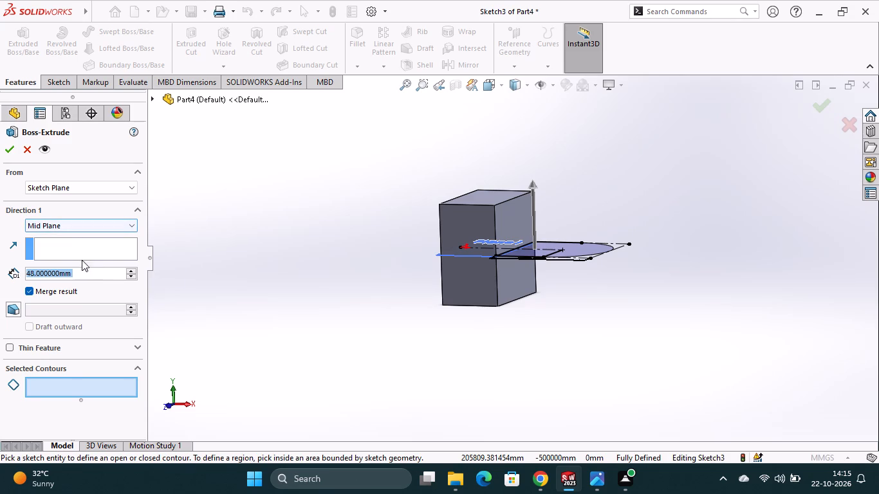
pyautogui.click(84, 272)
pyautogui.moveTo(84, 272); pyautogui.dragTo(97, 275)
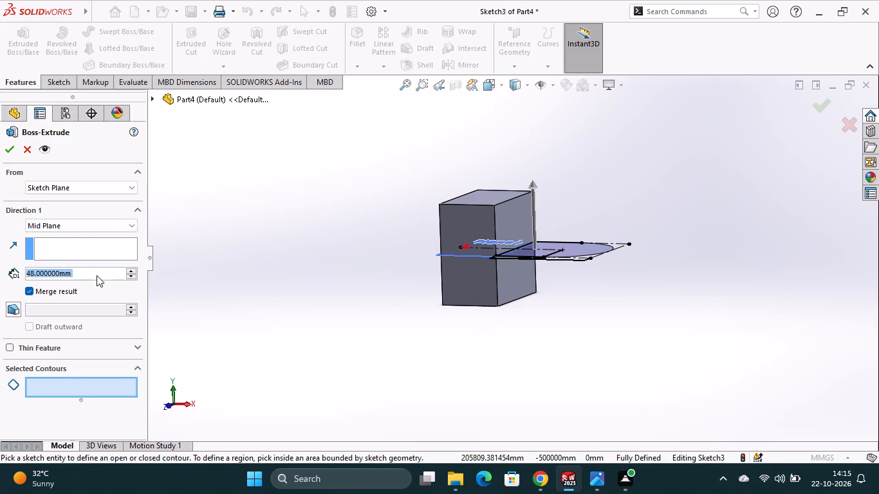
pyautogui.write('20')
pyautogui.press('Return')
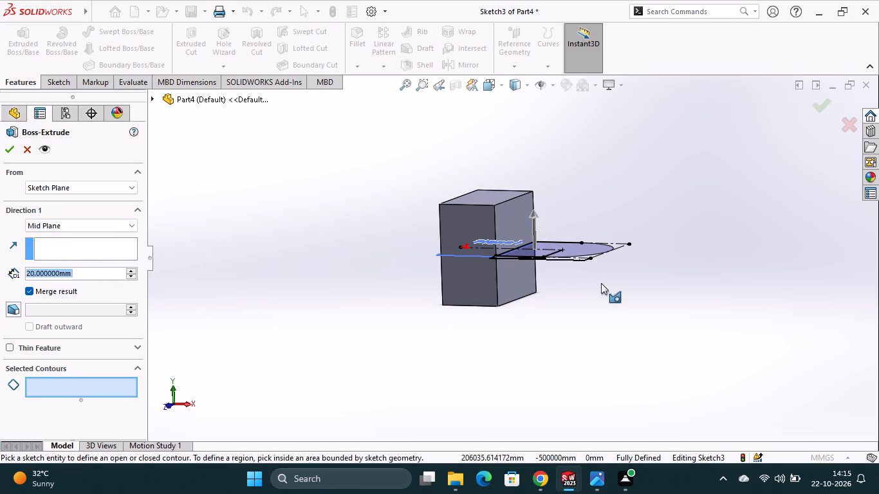
pyautogui.moveTo(601, 283); pyautogui.dragTo(597, 360, button='middle')
pyautogui.click(595, 252)
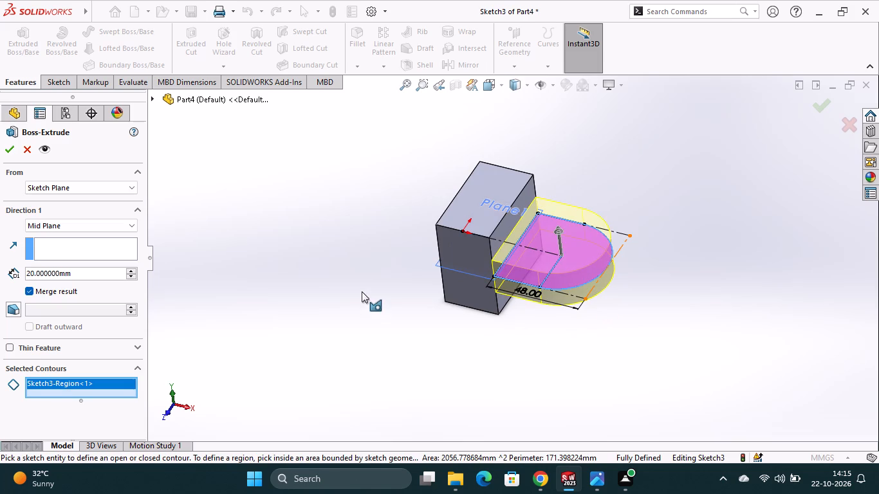
pyautogui.moveTo(454, 345); pyautogui.dragTo(477, 300, button='middle')
pyautogui.scroll(-1, 454, 345)
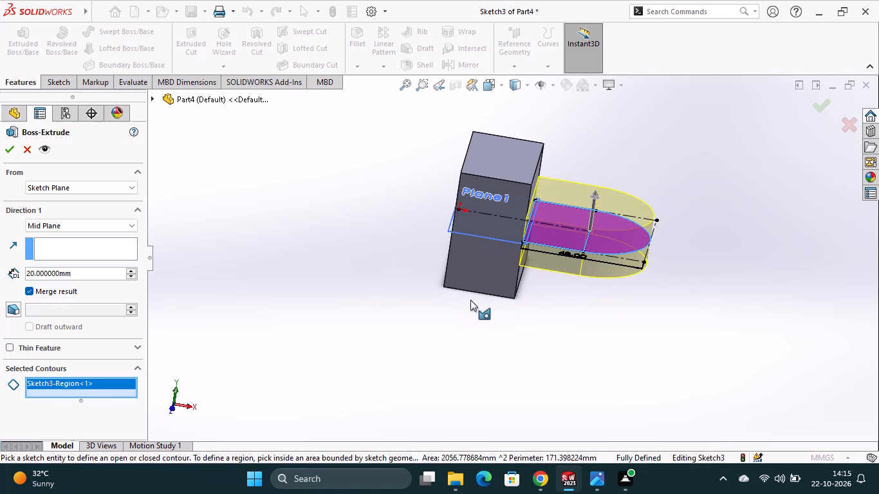
pyautogui.click(10, 152)
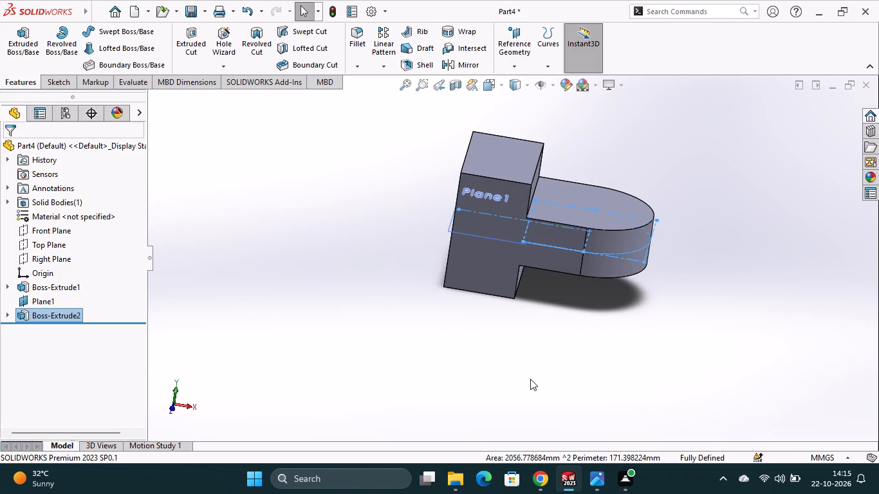
# Open a new sketch on the upper face of the round-ended tongue.
pyautogui.moveTo(557, 383); pyautogui.dragTo(542, 399, button='middle')
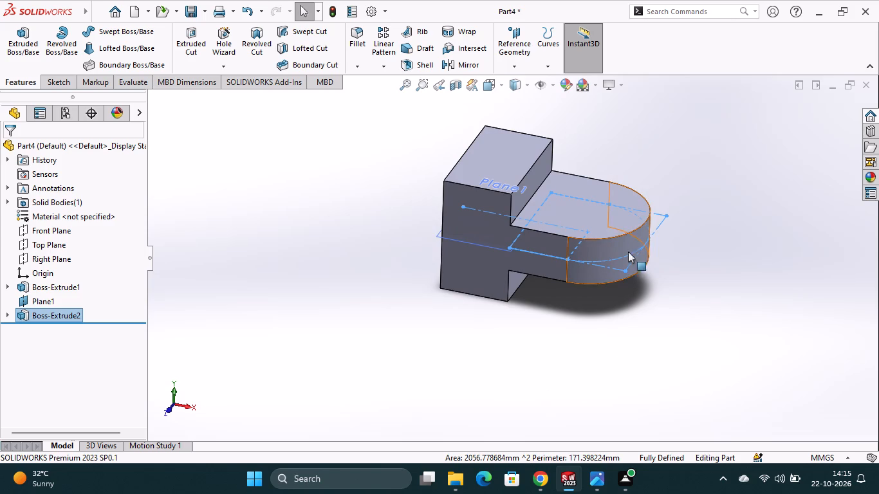
pyautogui.click(600, 219)
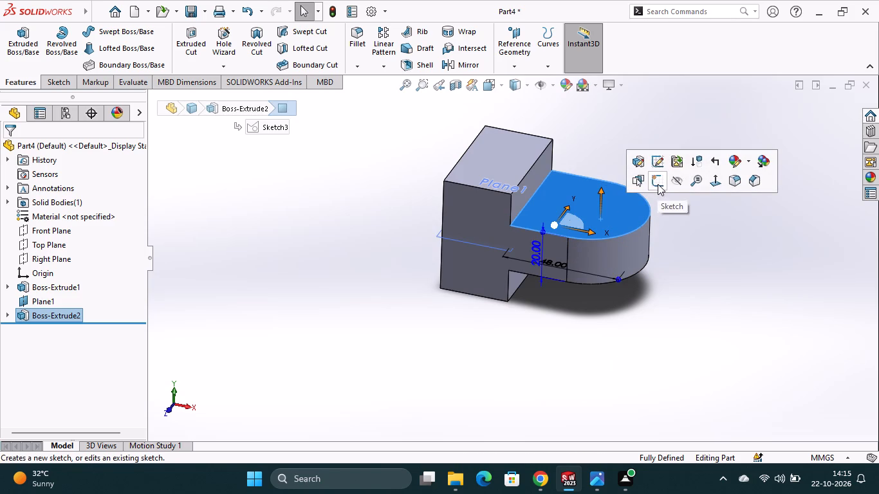
pyautogui.click(658, 184)
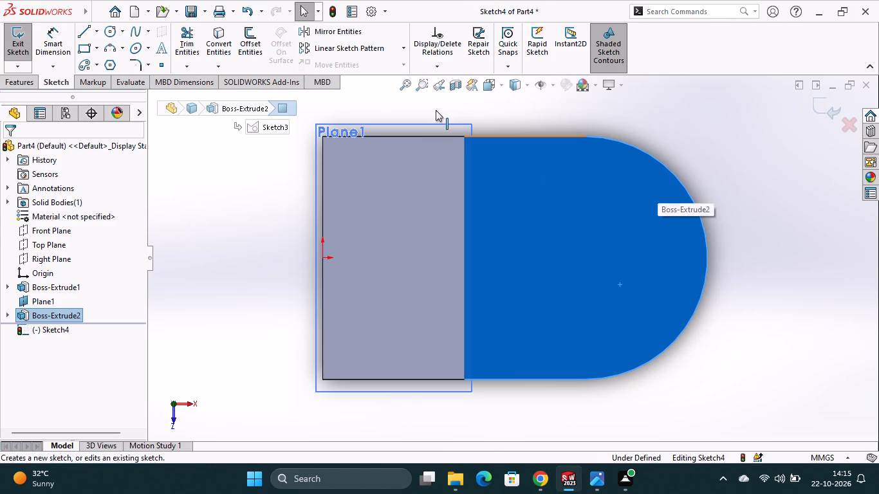
# Sketch a horizontal construction centerline about 63 mm long from the origin along the tongue's axis.
pyautogui.click(98, 32)
pyautogui.click(99, 62)
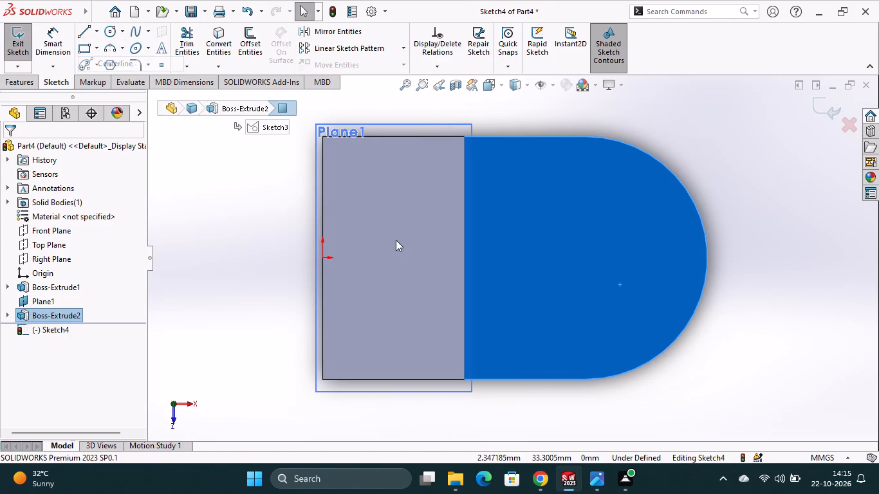
pyautogui.click(322, 256)
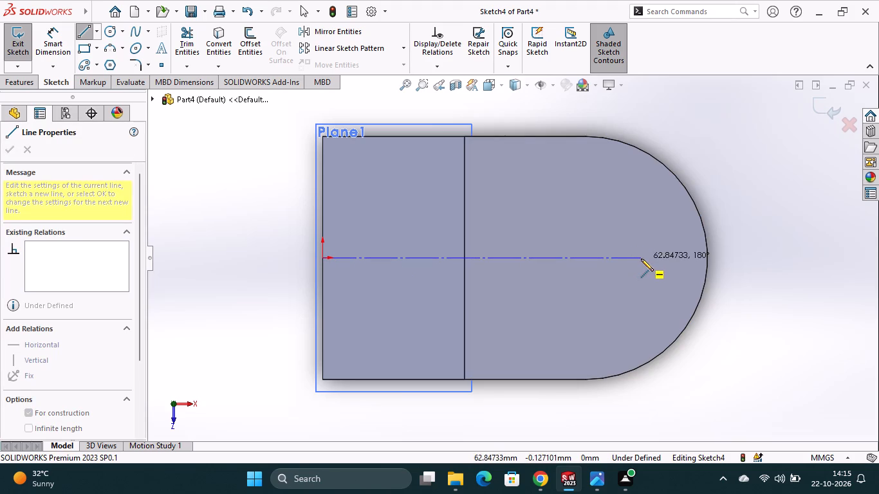
pyautogui.click(641, 259)
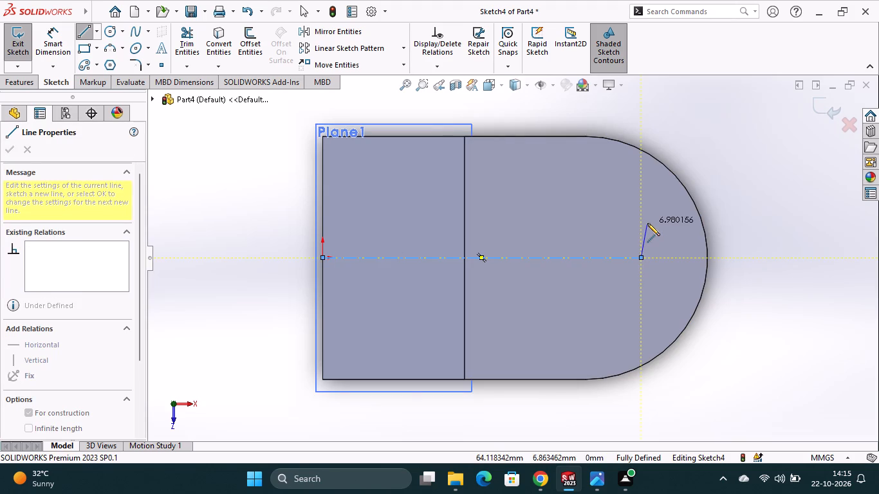
pyautogui.press('Escape')
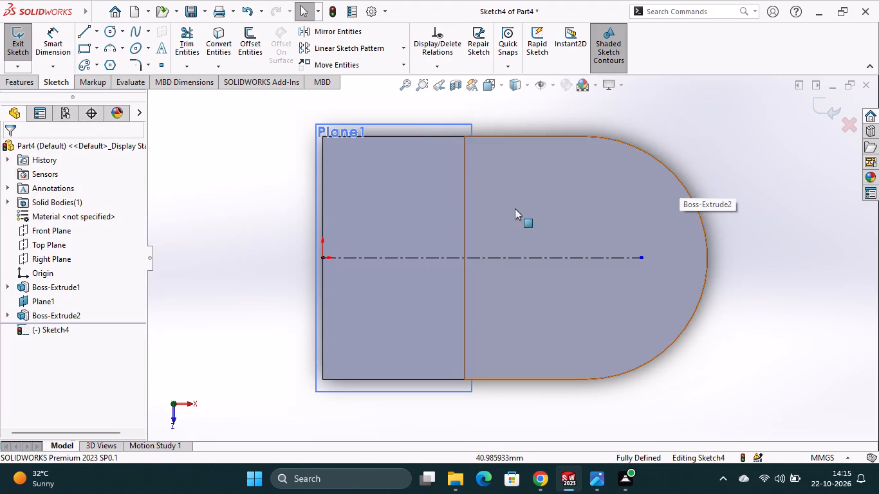
# Sketch a circle about 37 mm in diameter on the centerline, centred on the tongue's rounded end.
pyautogui.click(109, 32)
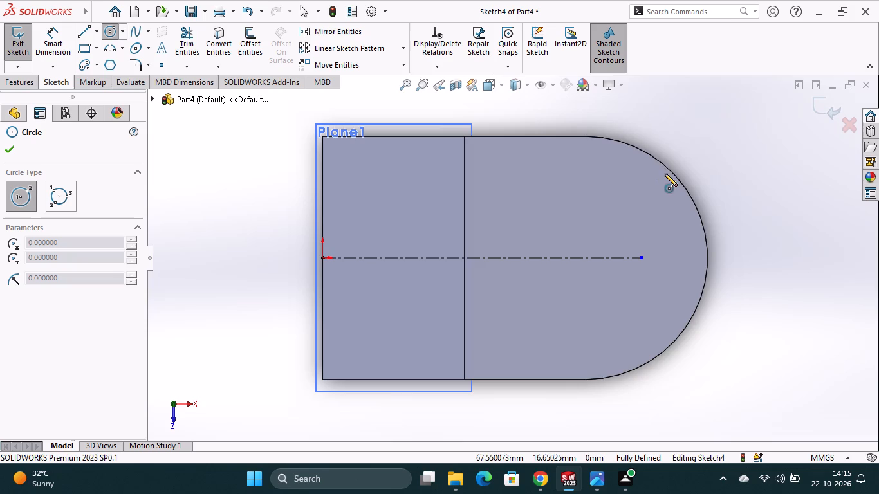
pyautogui.click(586, 258)
pyautogui.click(606, 349)
pyautogui.press('Escape')
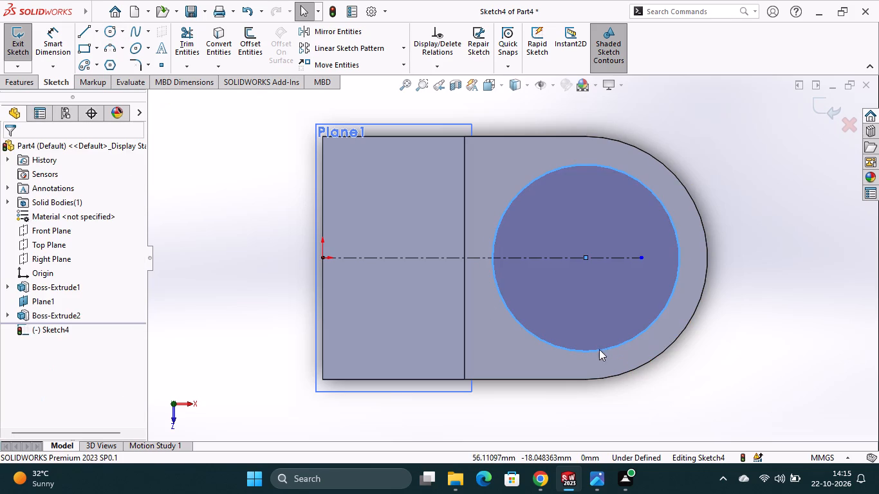
# Dimension the circle's diameter as 33 mm.
pyautogui.click(50, 33)
pyautogui.click(595, 351)
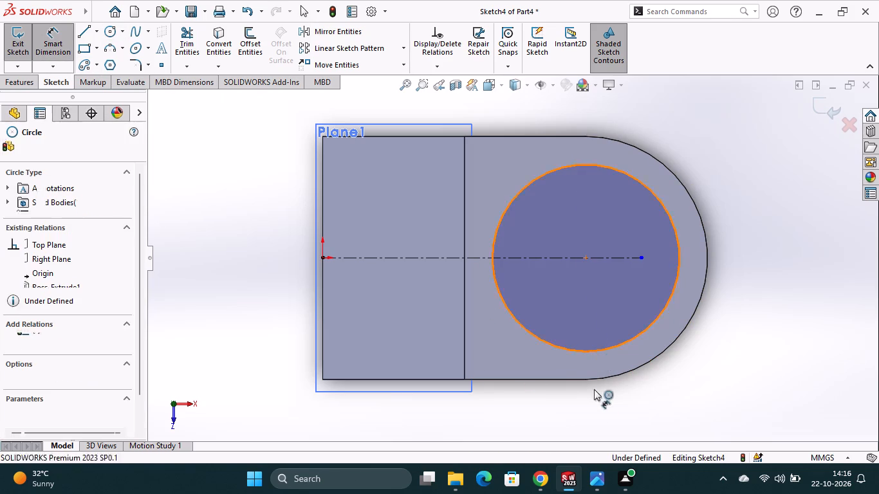
pyautogui.click(595, 415)
pyautogui.write('33')
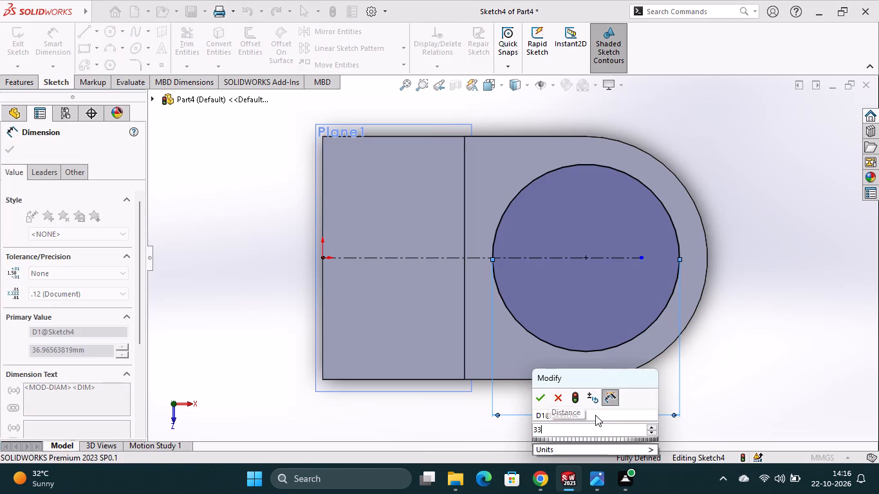
pyautogui.press('Return')
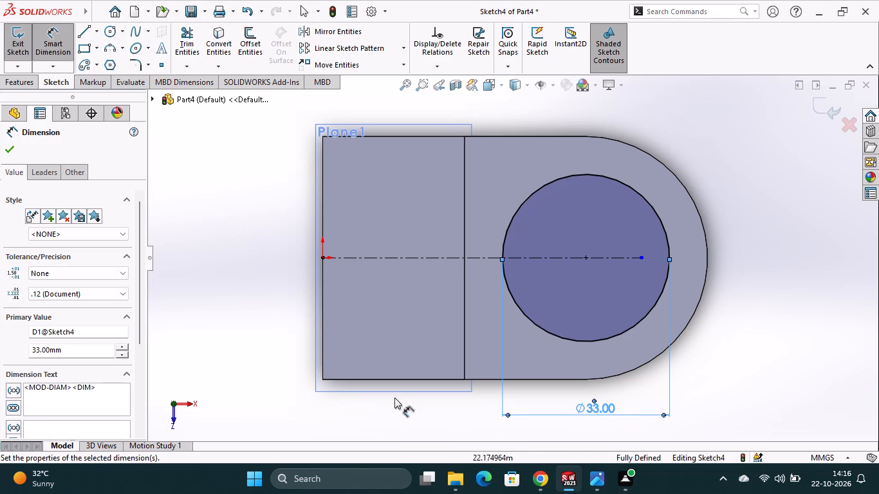
# Cut the 33 mm circle through the round-ended tongue with a blind Extruded Cut of 20 mm.
pyautogui.click(21, 81)
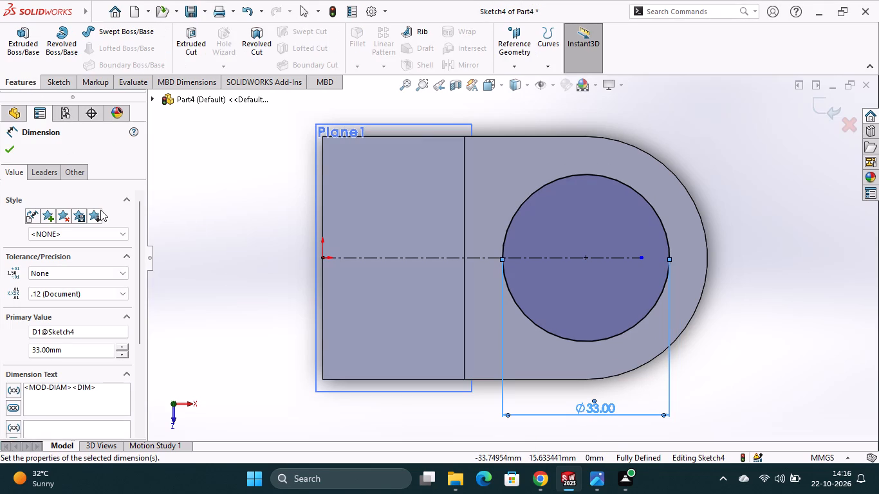
pyautogui.click(185, 55)
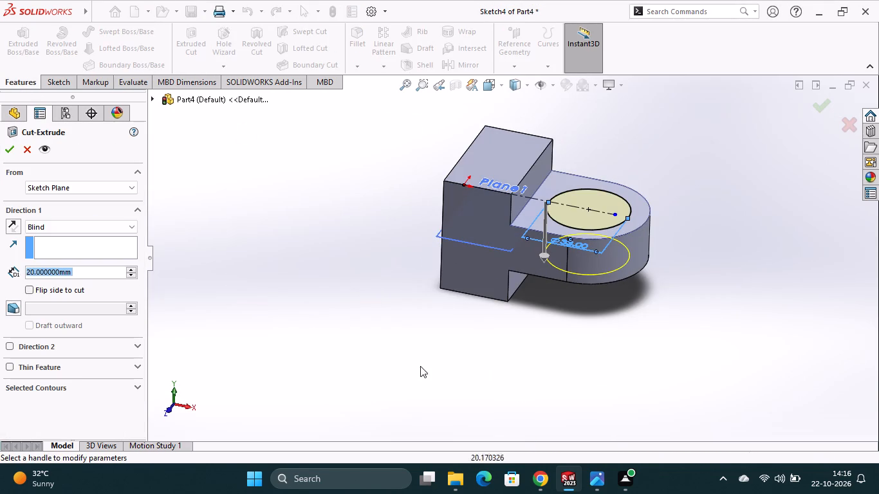
pyautogui.moveTo(553, 392); pyautogui.dragTo(566, 326, button='middle')
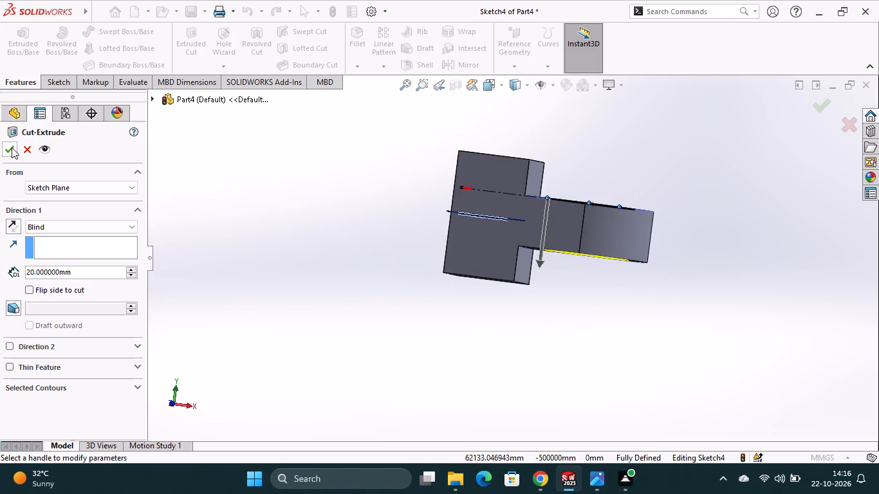
pyautogui.click(8, 147)
pyautogui.click(400, 334)
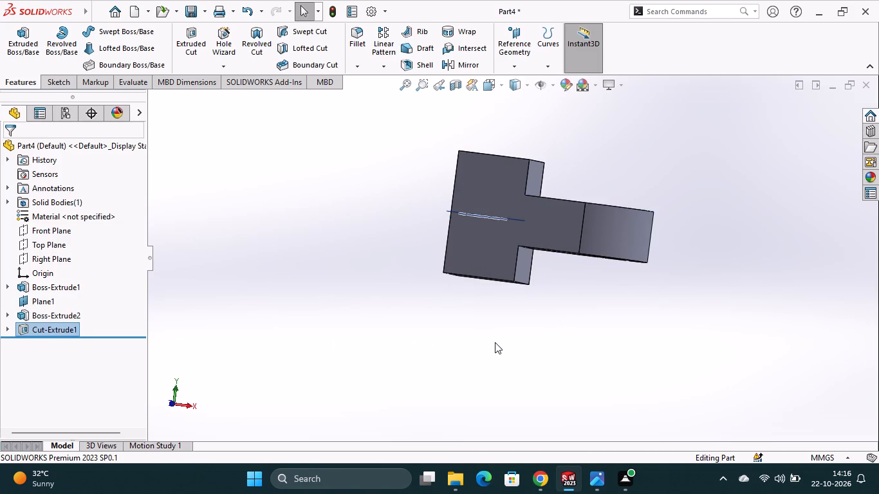
# Open a new sketch on the part's front side face, shared by the block and the tongue.
pyautogui.moveTo(496, 345); pyautogui.dragTo(498, 369, button='middle')
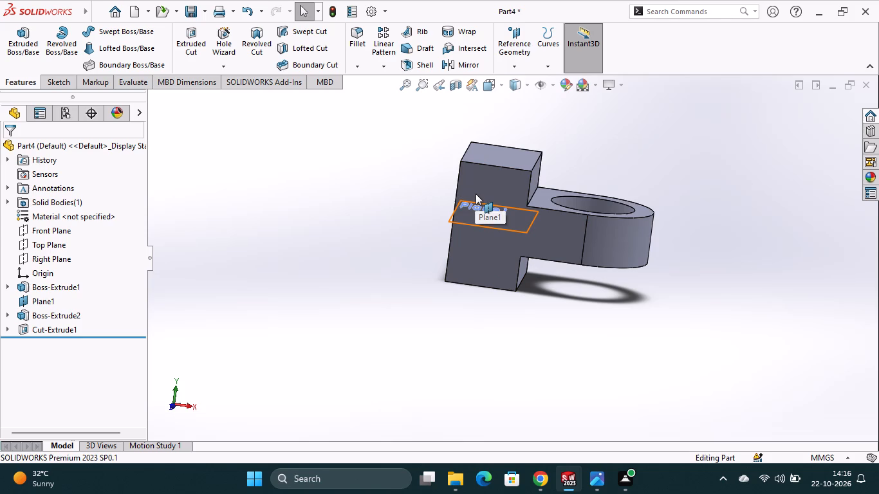
pyautogui.click(487, 255)
pyautogui.click(539, 217)
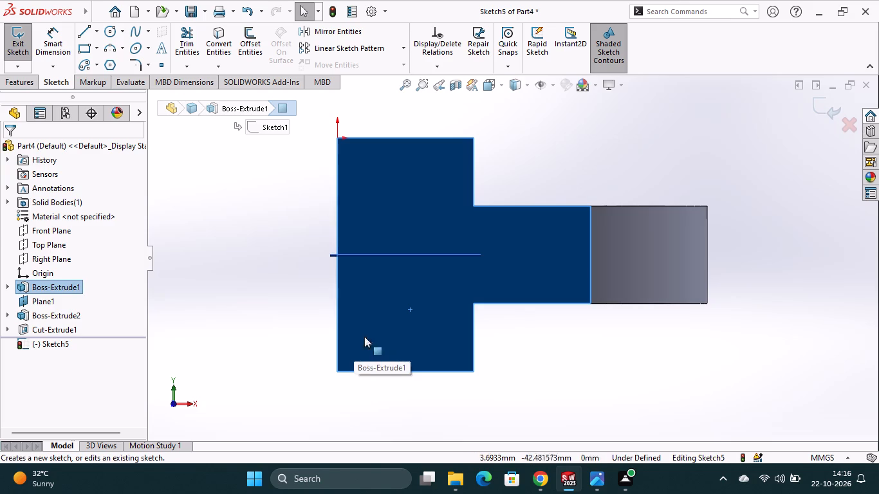
# Sketch a vertical construction centerline about 61 mm long beside the block, on the side opposite the tongue.
pyautogui.scroll(1, 372, 351)
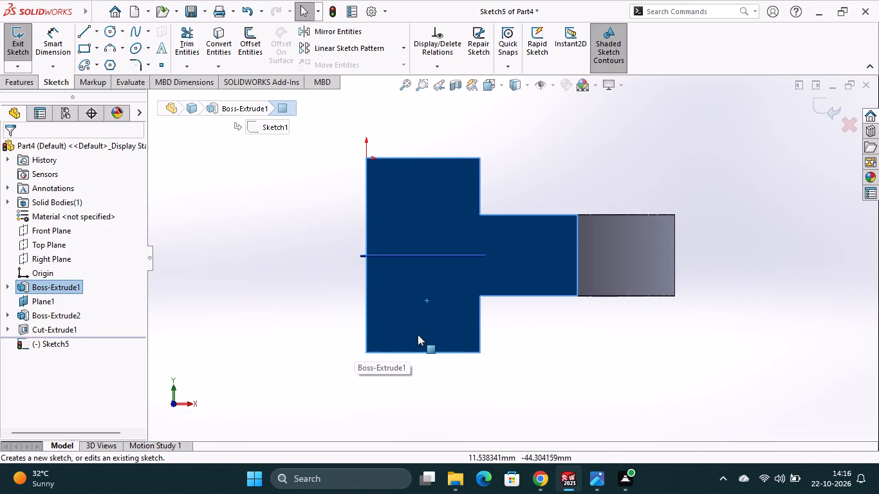
pyautogui.scroll(1, 422, 329)
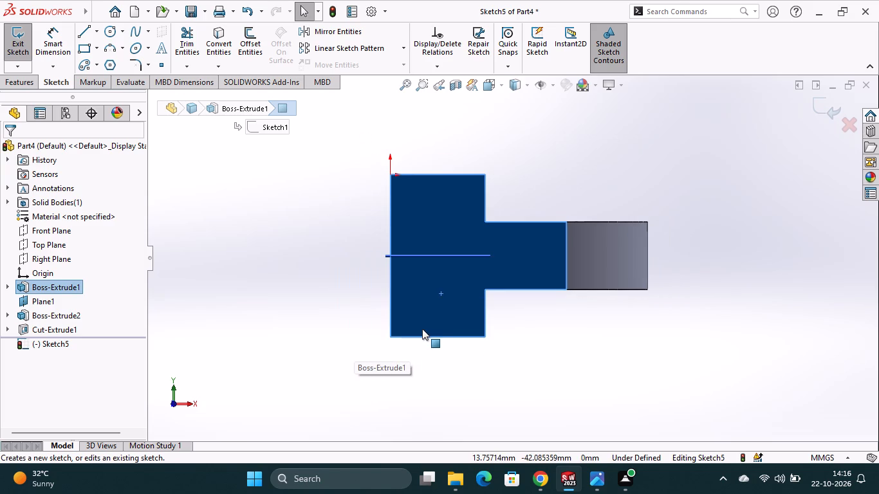
pyautogui.scroll(1, 407, 290)
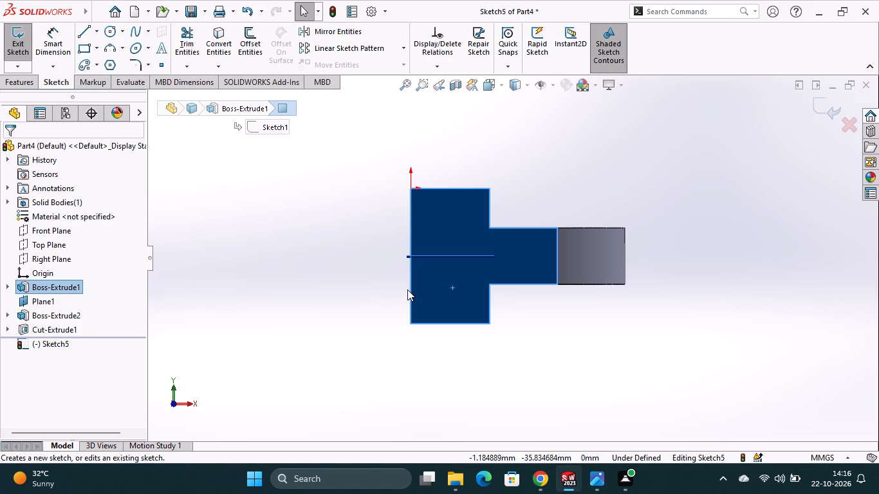
pyautogui.click(98, 31)
pyautogui.click(95, 64)
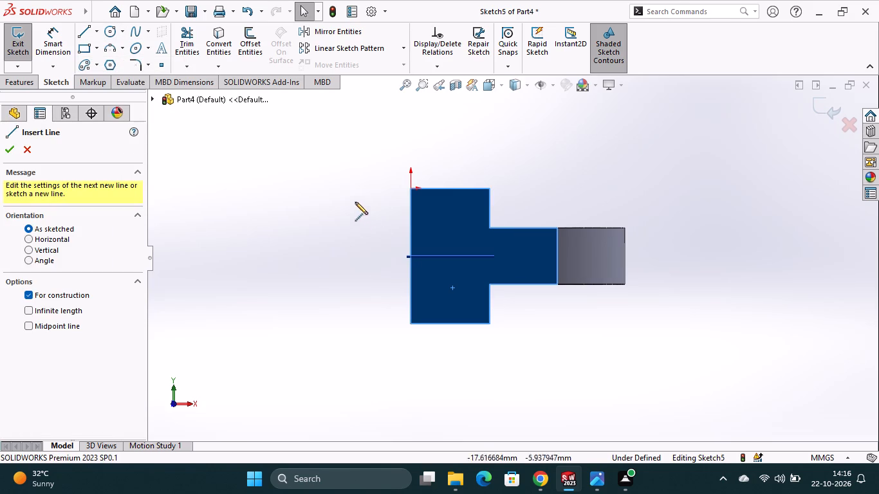
pyautogui.click(356, 175)
pyautogui.click(360, 346)
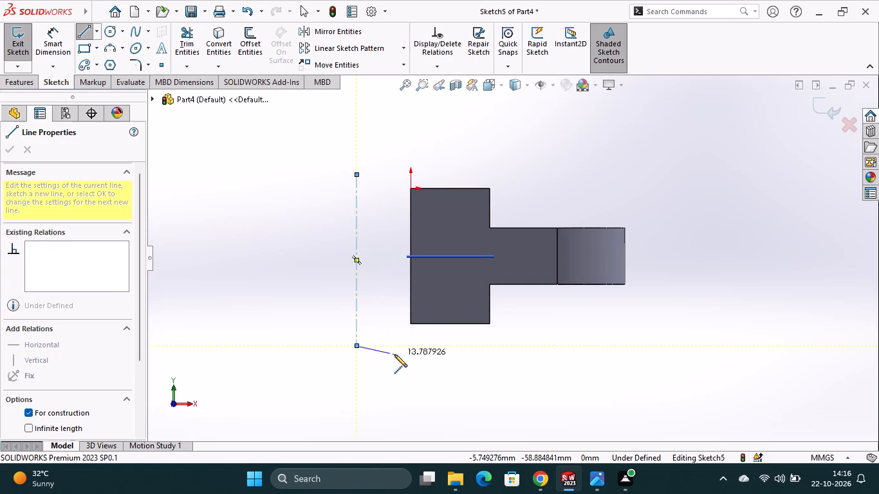
pyautogui.press('Escape')
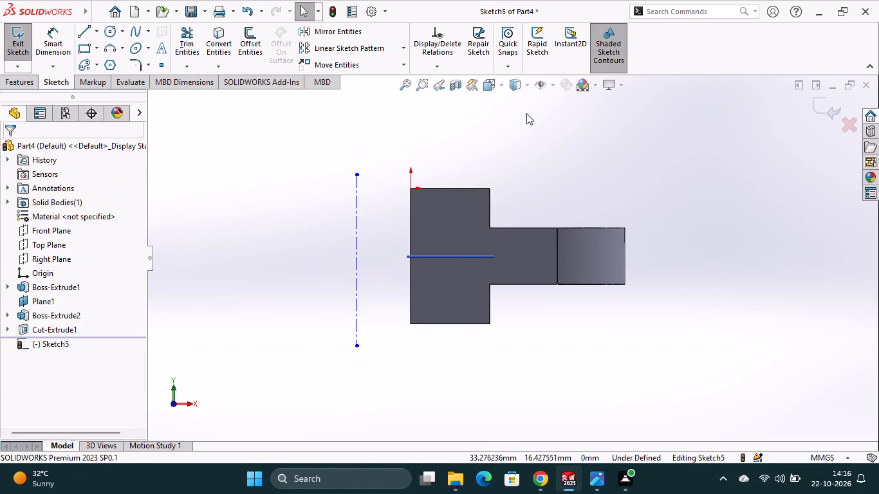
# Hide the reference plane display in the model view.
pyautogui.click(552, 86)
pyautogui.click(542, 103)
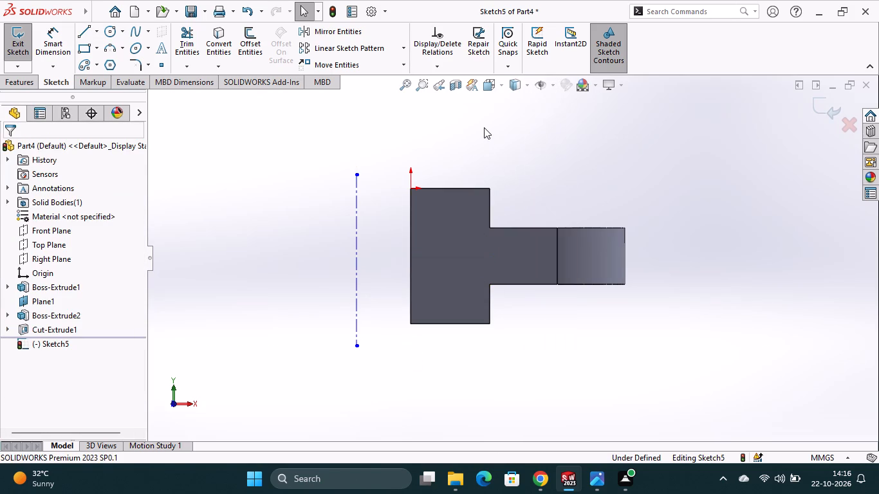
pyautogui.click(484, 128)
# Dimension the vertical centerline 20 mm from the block's nearest vertical edge.
pyautogui.click(52, 28)
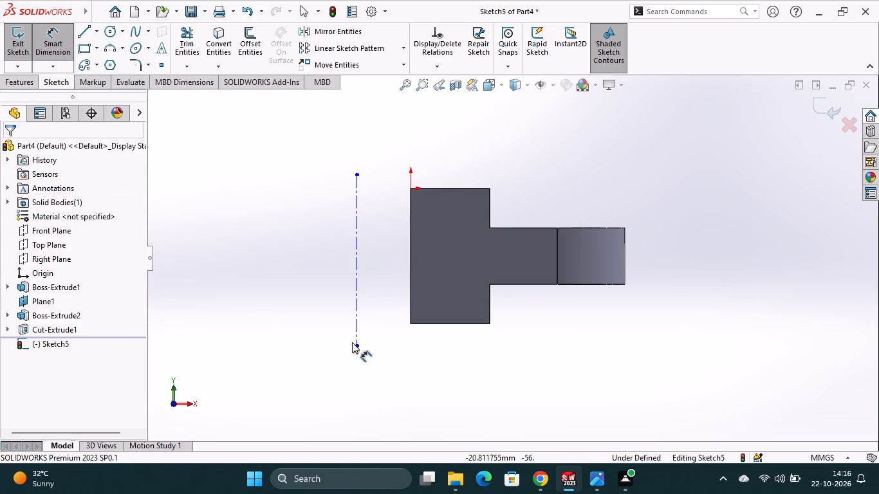
pyautogui.click(355, 325)
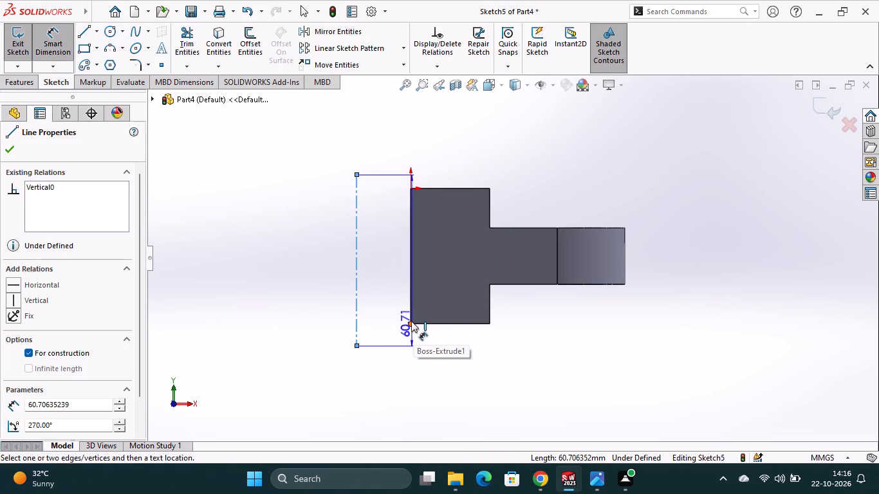
pyautogui.click(411, 316)
pyautogui.click(394, 386)
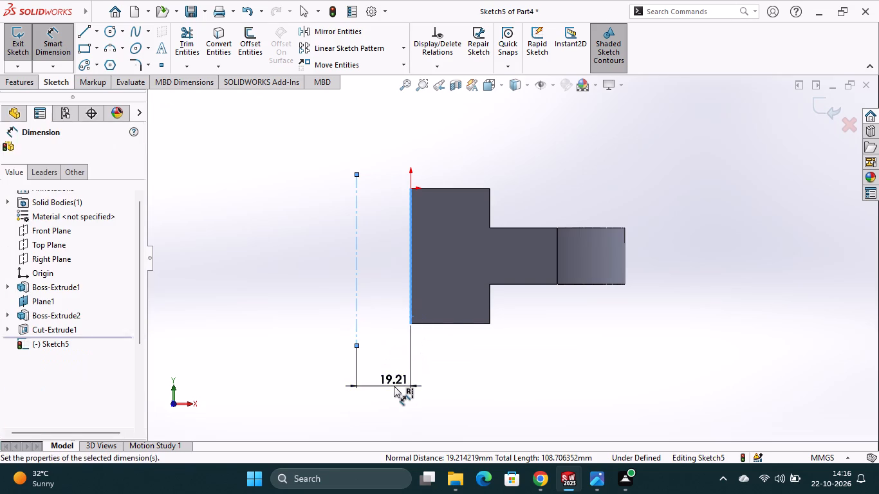
pyautogui.write('20')
pyautogui.press('Return')
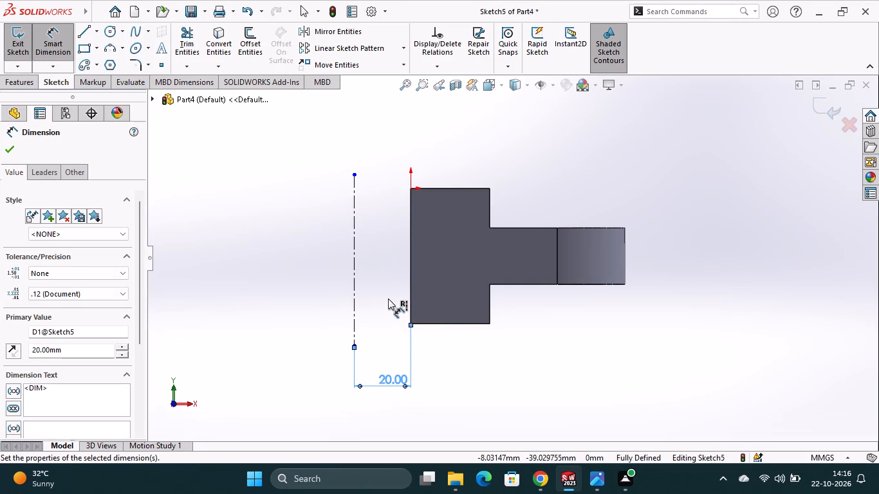
# Sketch a horizontal construction centerline from the midpoint of the block's vertical edge outward, crossing the vertical centerline.
pyautogui.click(98, 30)
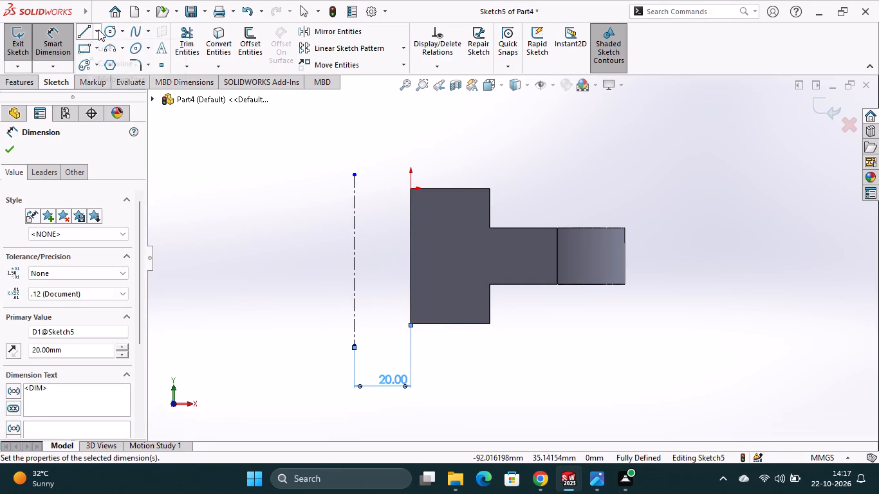
pyautogui.click(95, 64)
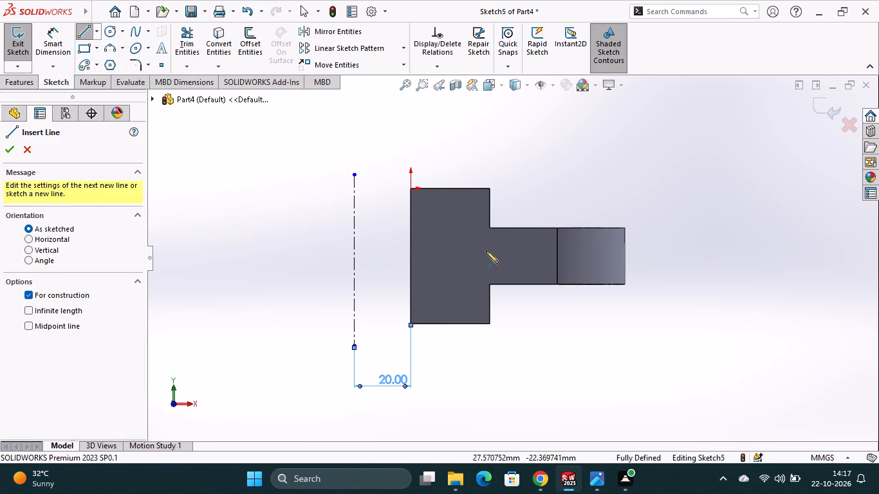
pyautogui.click(411, 256)
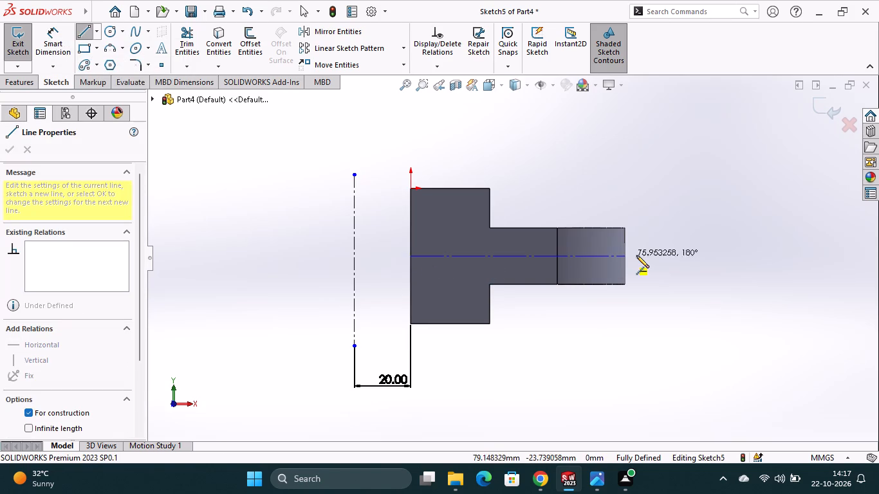
pyautogui.click(293, 257)
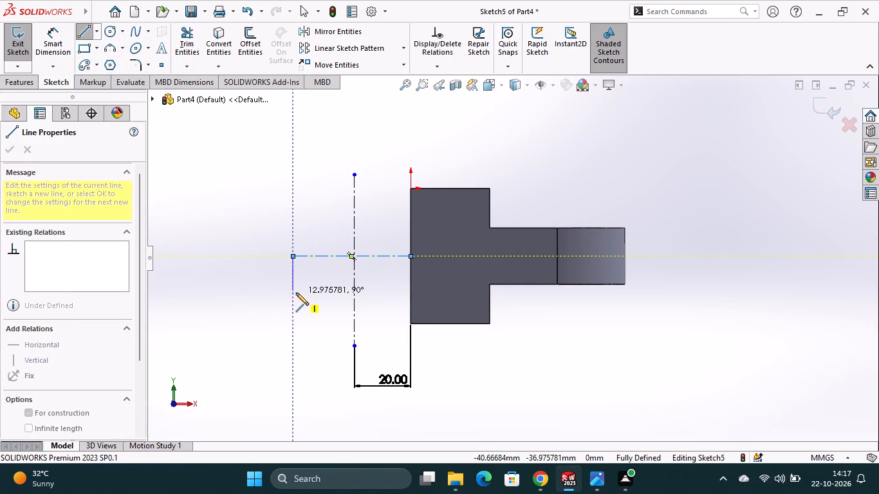
pyautogui.press('Escape')
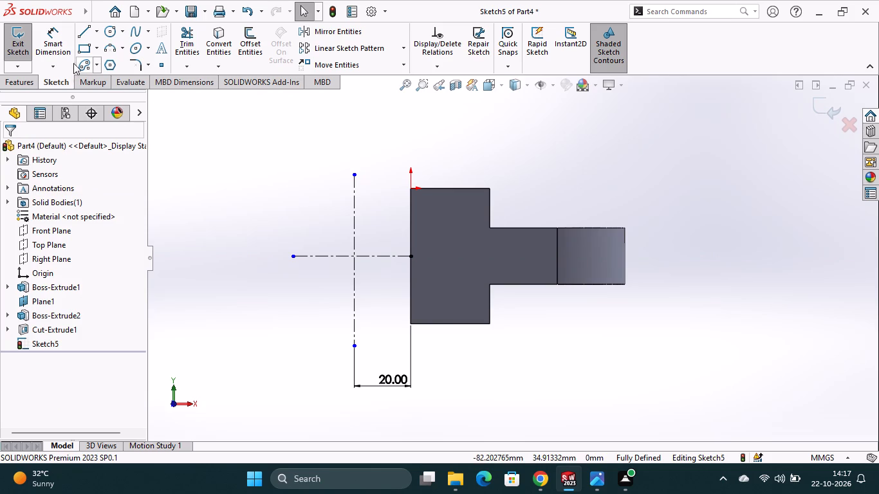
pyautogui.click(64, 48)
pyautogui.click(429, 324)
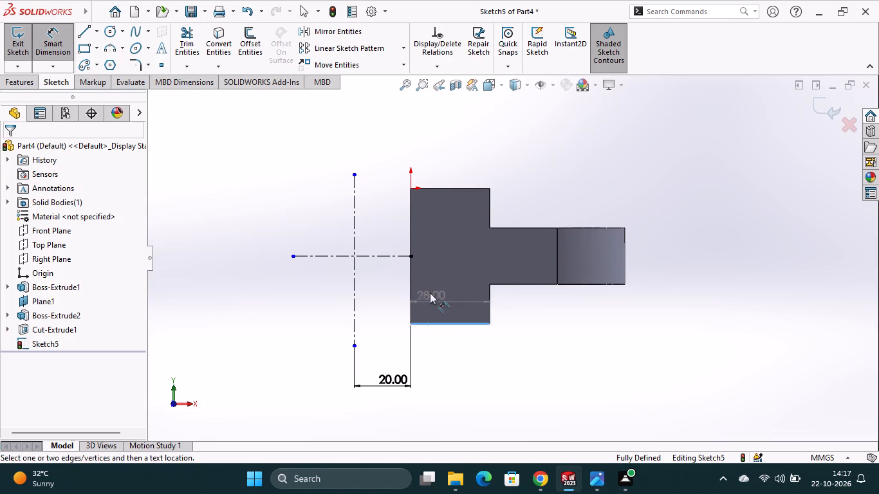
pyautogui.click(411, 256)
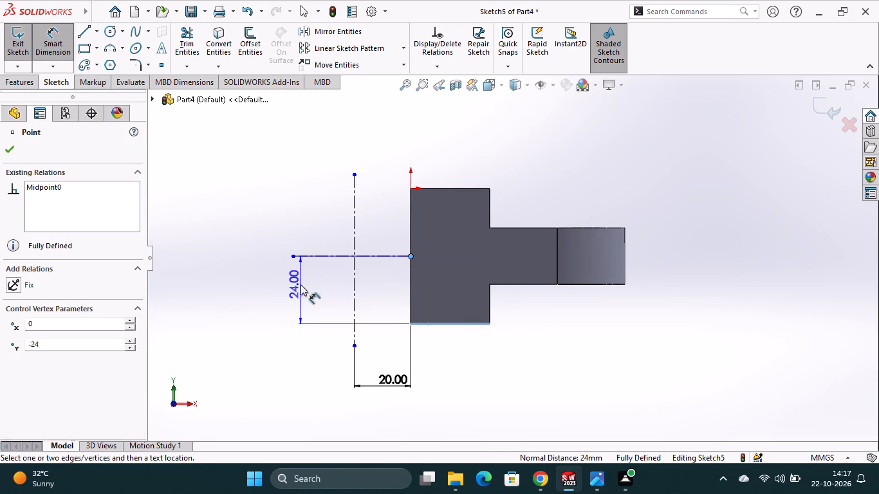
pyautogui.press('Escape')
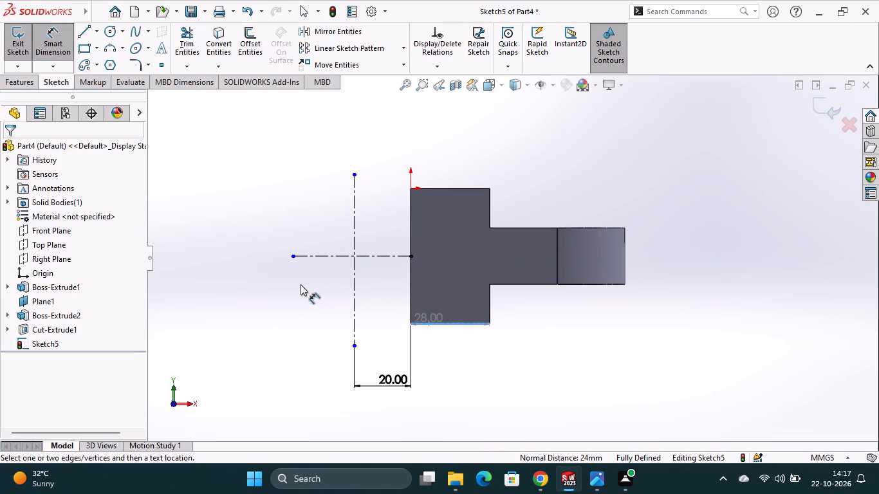
# Sketch a circle about 31 mm in diameter centred on the intersection of the two centerlines.
pyautogui.click(109, 31)
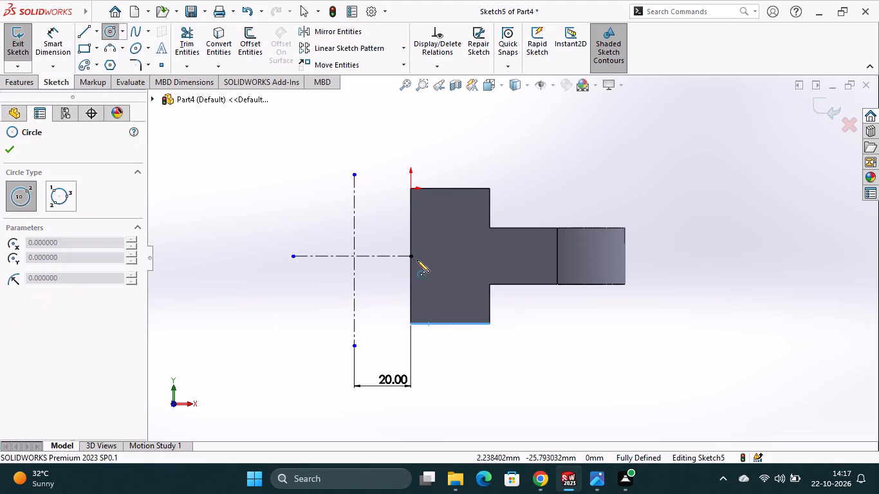
pyautogui.scroll(-5, 357, 259)
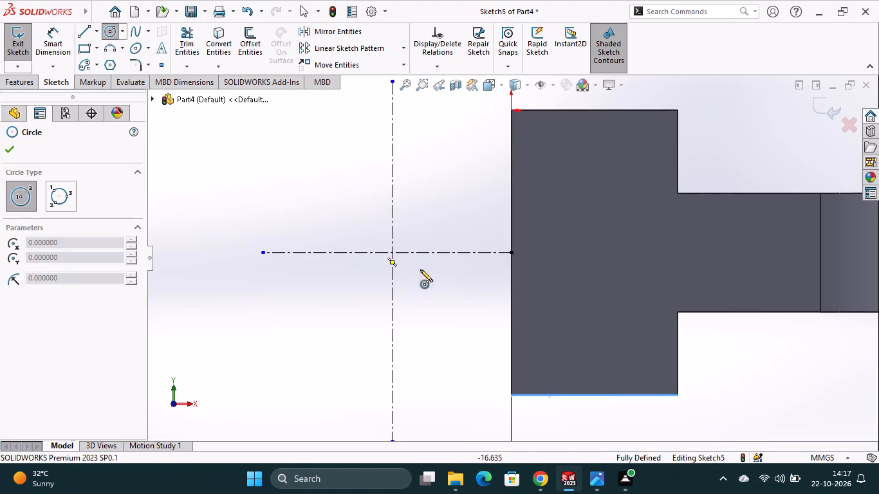
pyautogui.click(393, 252)
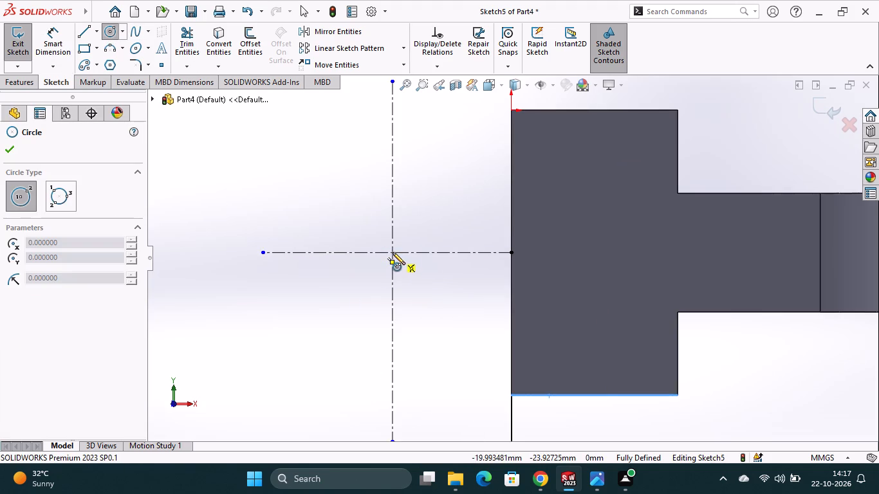
pyautogui.click(407, 345)
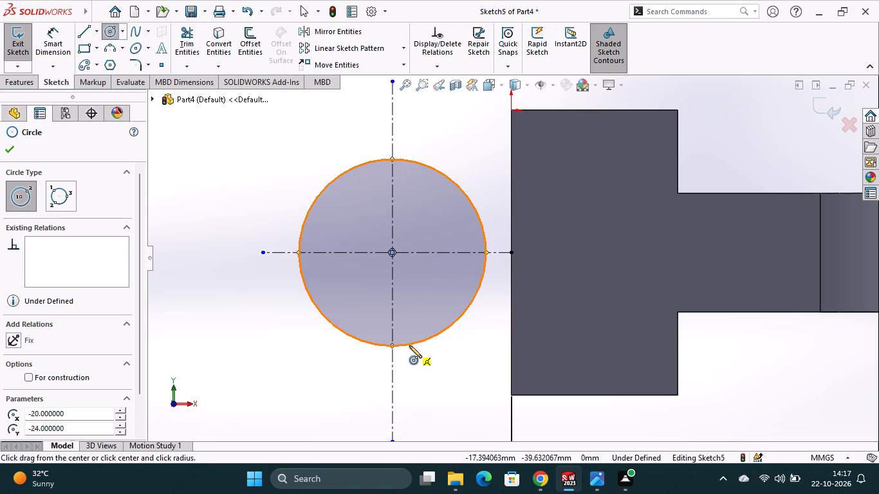
# Dimension the circle's diameter as 38 mm.
pyautogui.click(51, 27)
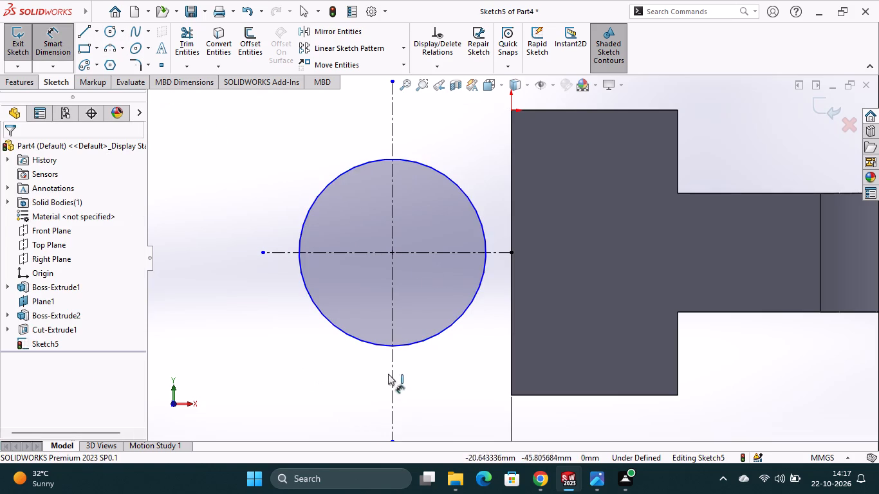
pyautogui.click(380, 347)
pyautogui.click(331, 381)
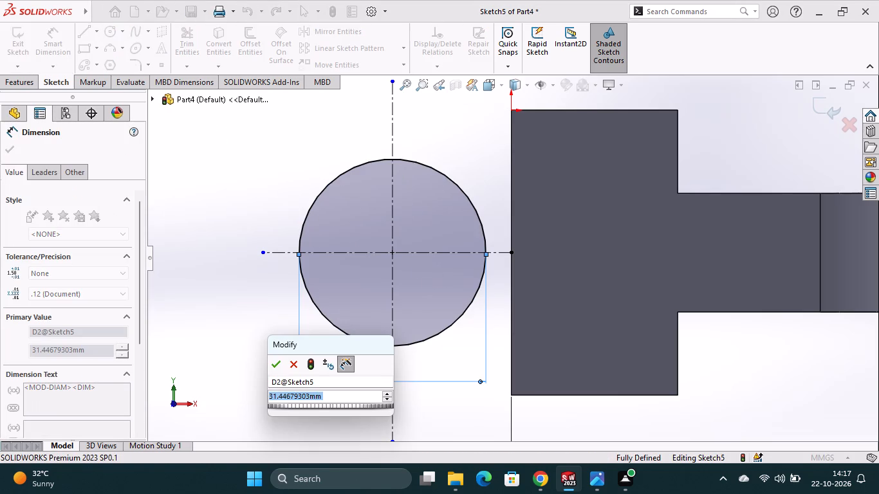
pyautogui.write('38')
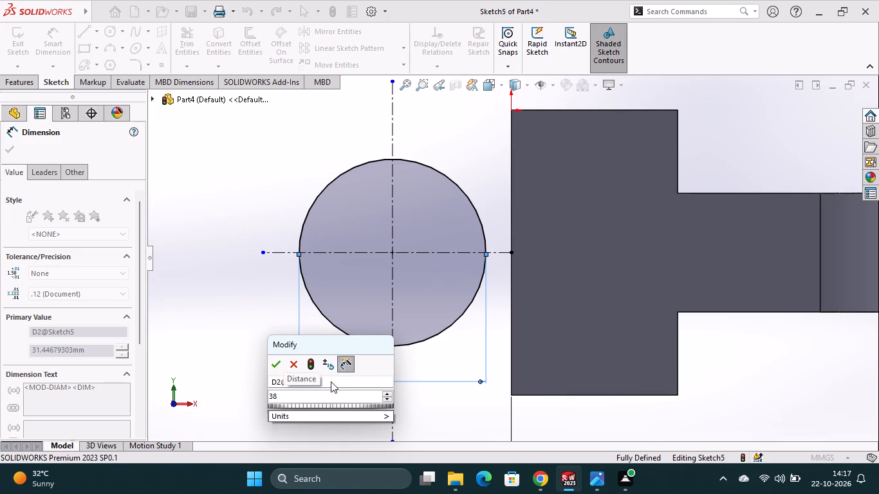
pyautogui.press('Return')
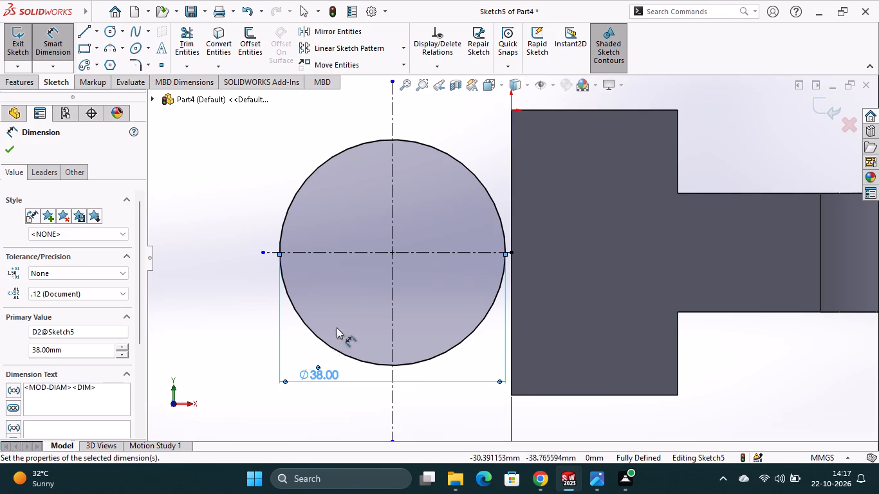
pyautogui.scroll(2, 369, 273)
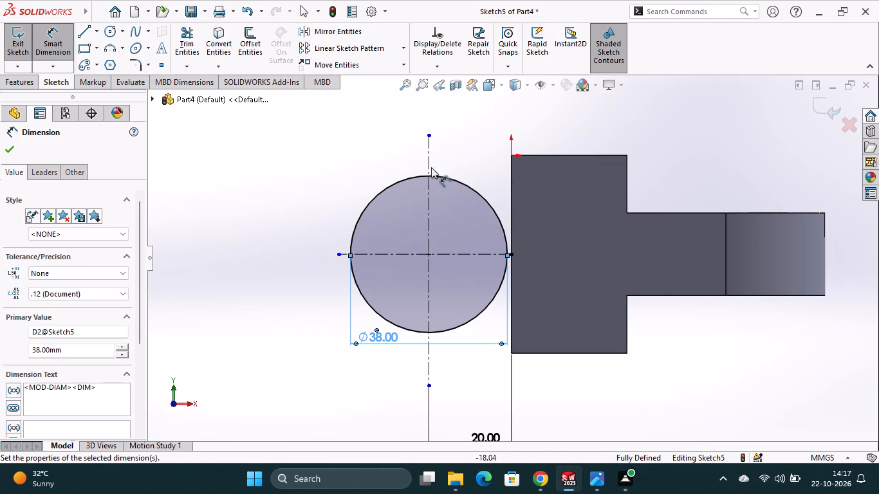
pyautogui.scroll(1, 429, 158)
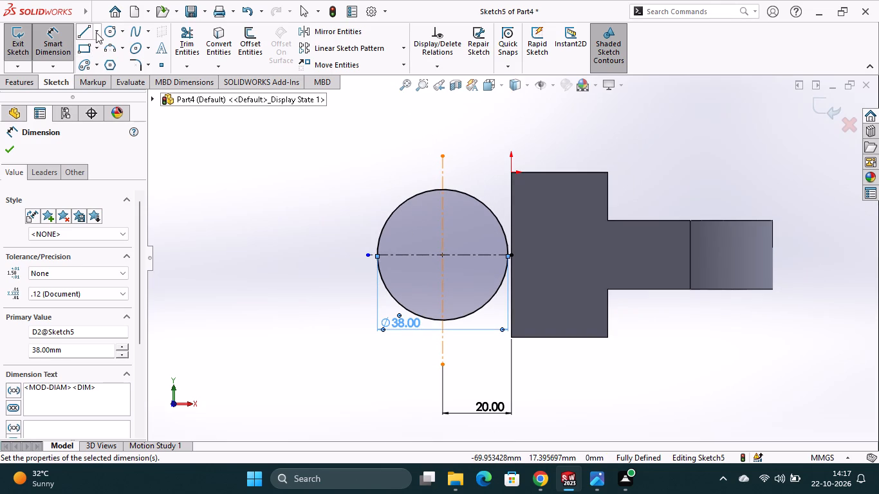
# Sketch a vertical construction centerline beyond the circle, about 53 mm from the block's nearest vertical edge.
pyautogui.click(96, 32)
pyautogui.click(101, 62)
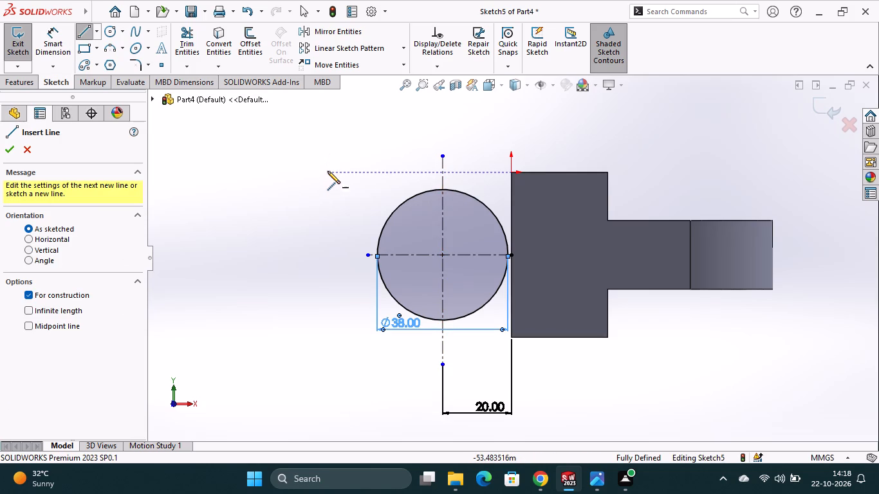
pyautogui.click(328, 171)
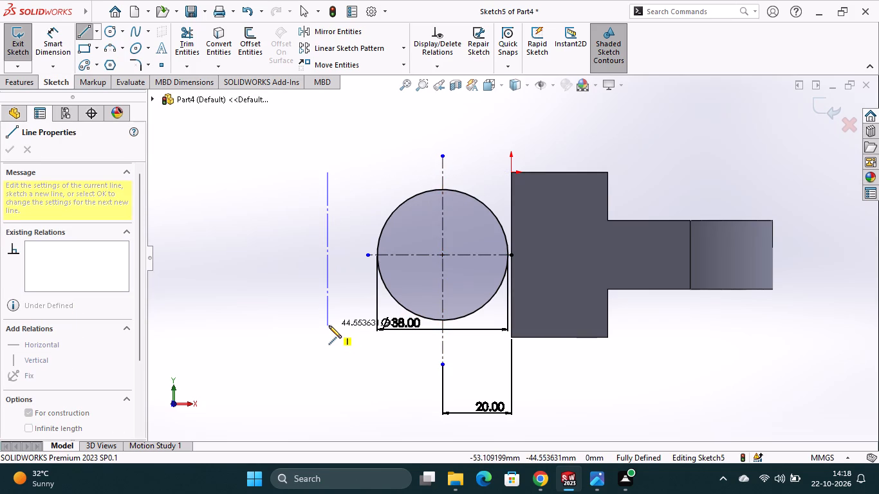
pyautogui.click(326, 348)
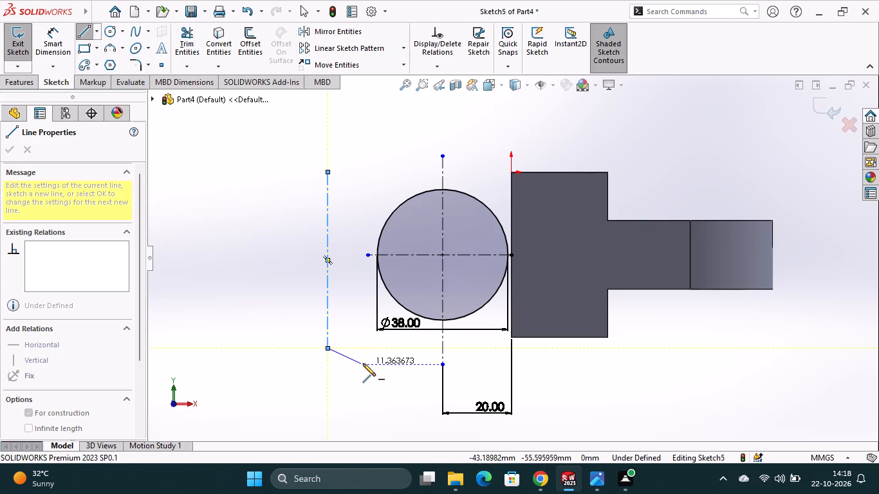
pyautogui.press('Escape')
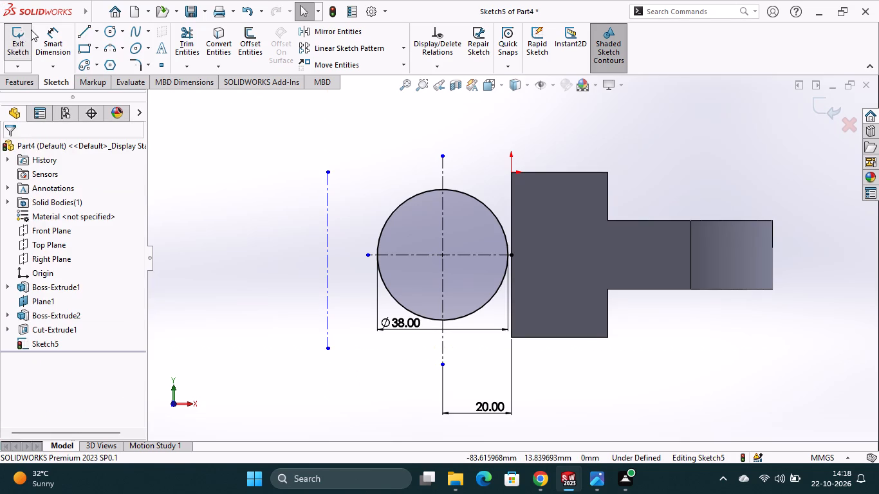
# Dimension the outer vertical centerline 48 mm from the block's nearest vertical edge.
pyautogui.click(33, 30)
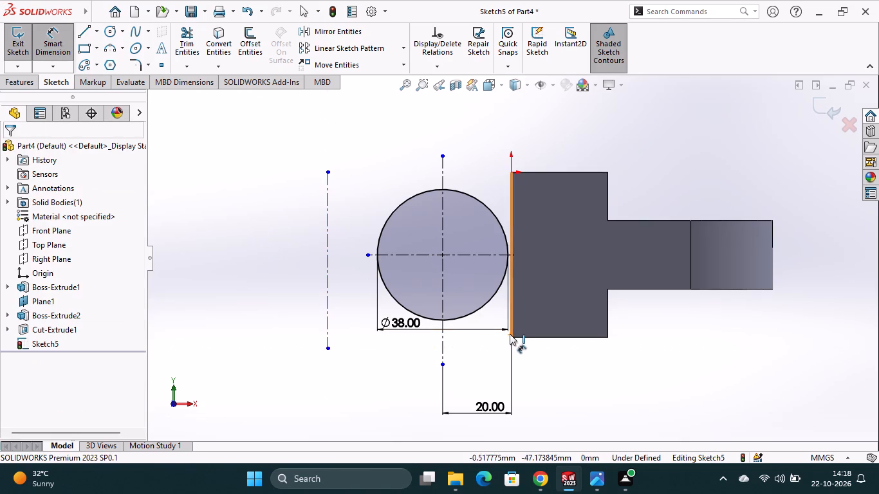
pyautogui.click(510, 333)
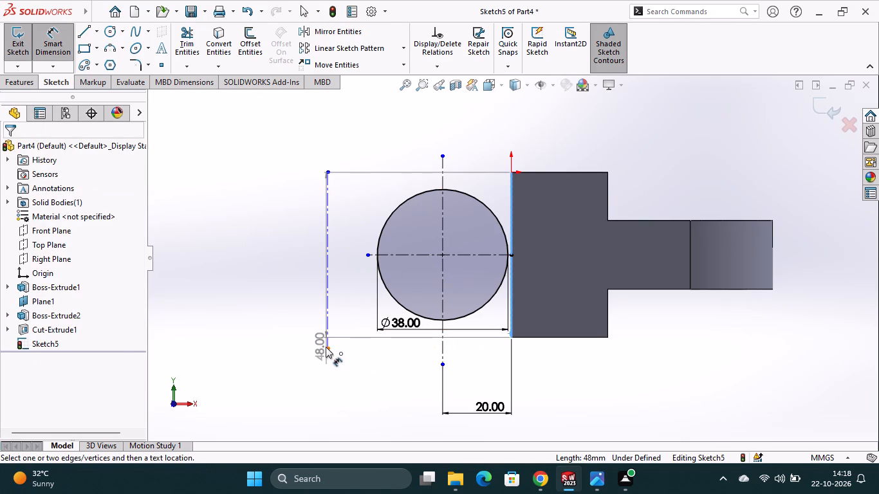
pyautogui.click(326, 347)
pyautogui.click(395, 363)
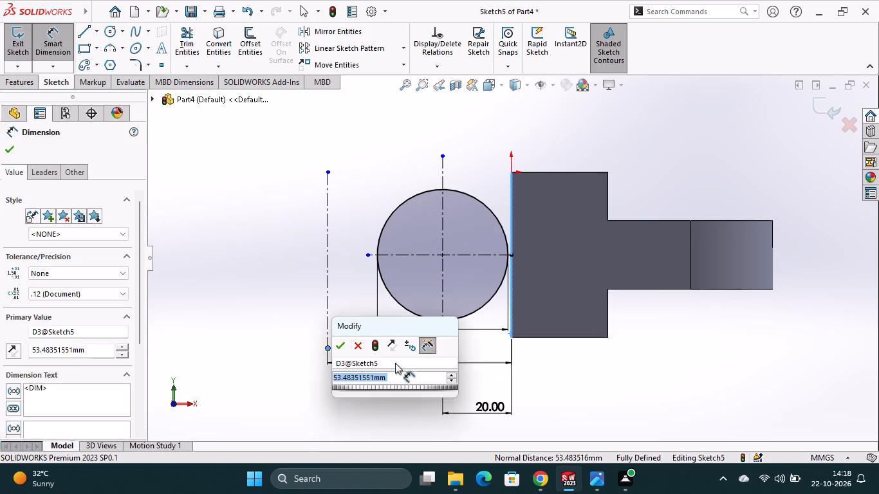
pyautogui.write('48')
pyautogui.press('Return')
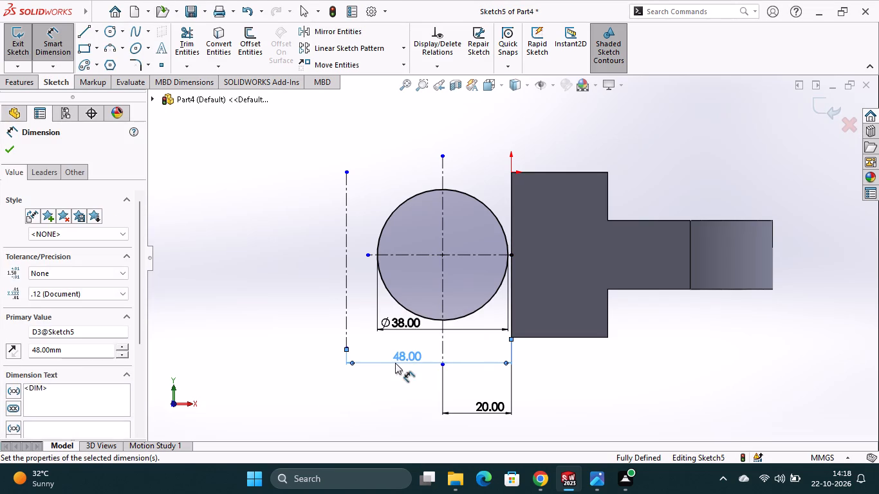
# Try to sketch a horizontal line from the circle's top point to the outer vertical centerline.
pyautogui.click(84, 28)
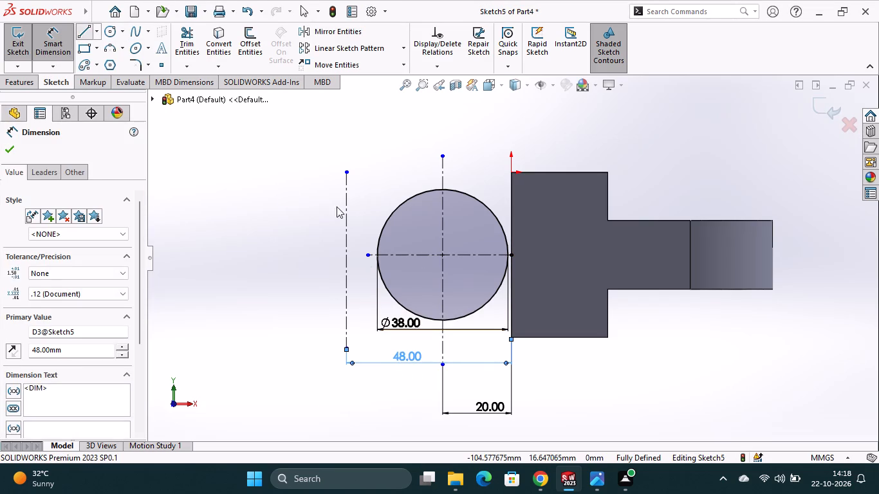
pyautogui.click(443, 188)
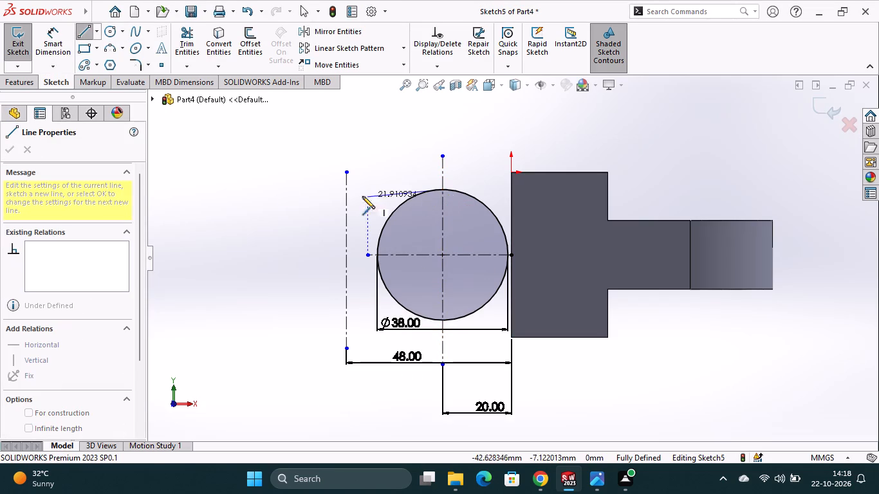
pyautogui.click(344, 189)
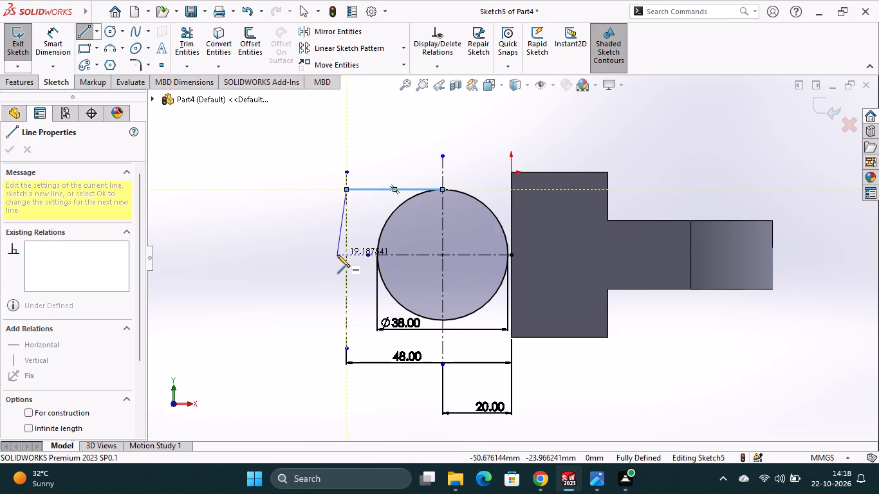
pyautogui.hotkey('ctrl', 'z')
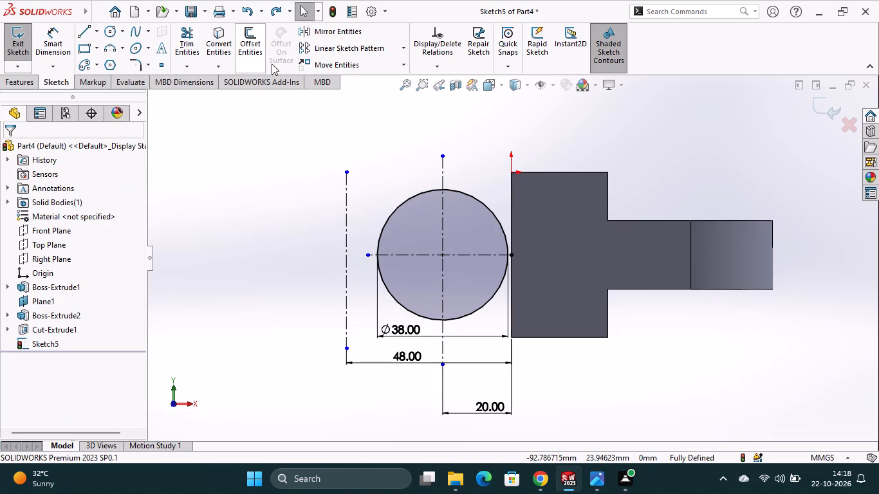
# Offset the horizontal centerline 24 mm in both directions as solid lines with dimensions added.
pyautogui.click(250, 57)
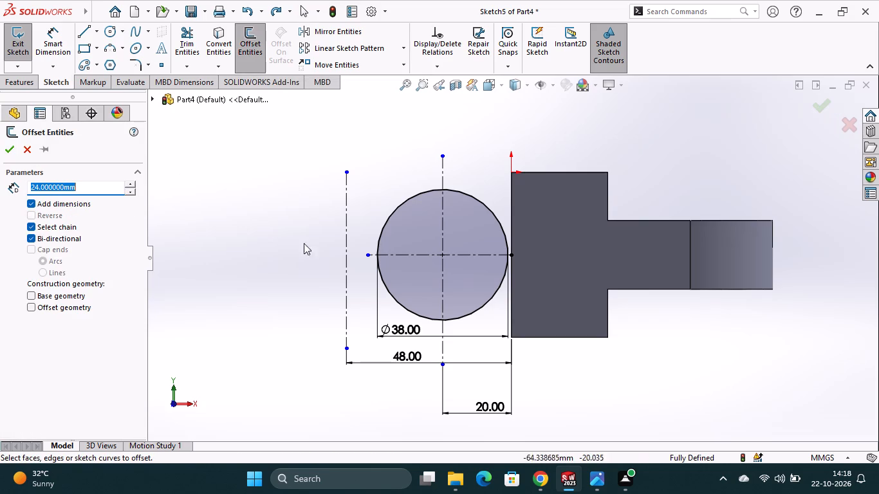
pyautogui.click(476, 256)
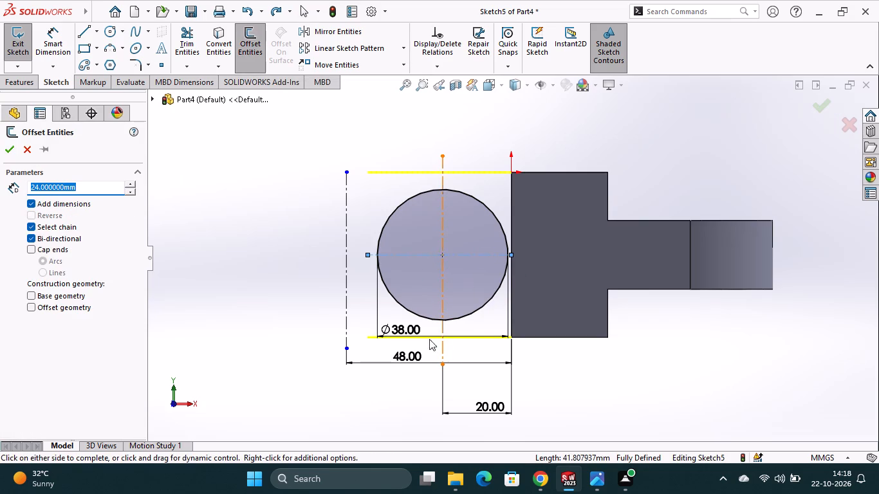
pyautogui.click(6, 149)
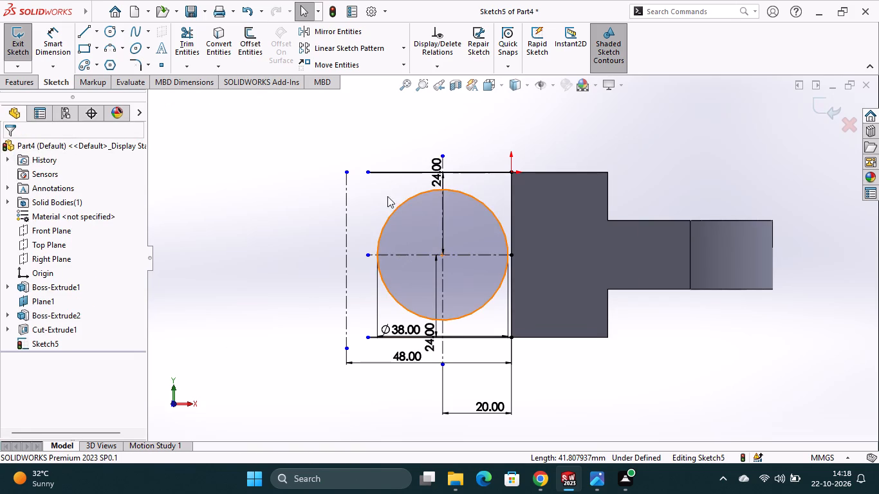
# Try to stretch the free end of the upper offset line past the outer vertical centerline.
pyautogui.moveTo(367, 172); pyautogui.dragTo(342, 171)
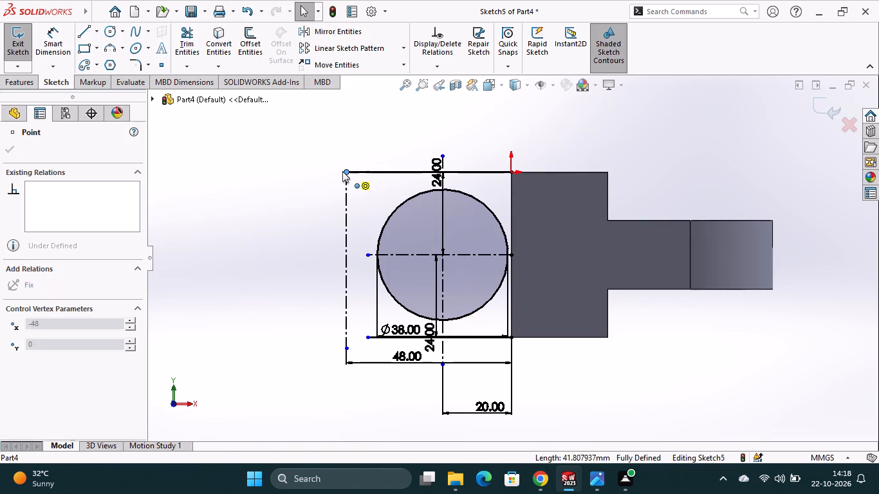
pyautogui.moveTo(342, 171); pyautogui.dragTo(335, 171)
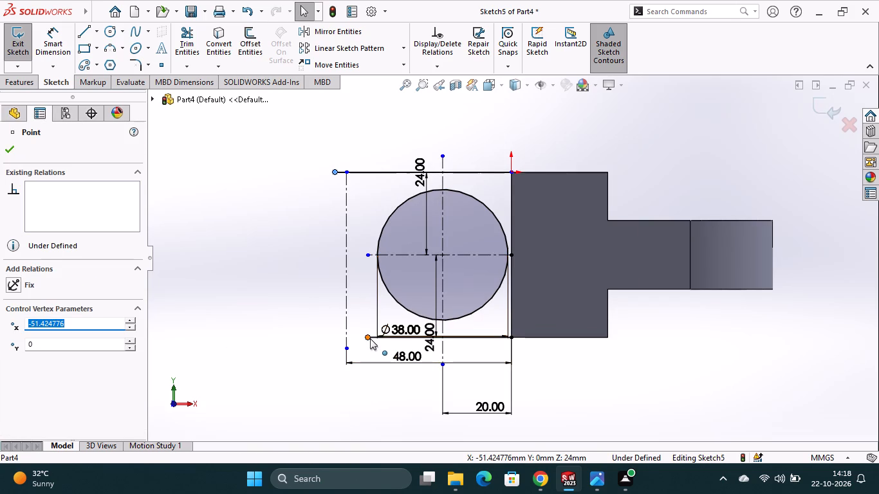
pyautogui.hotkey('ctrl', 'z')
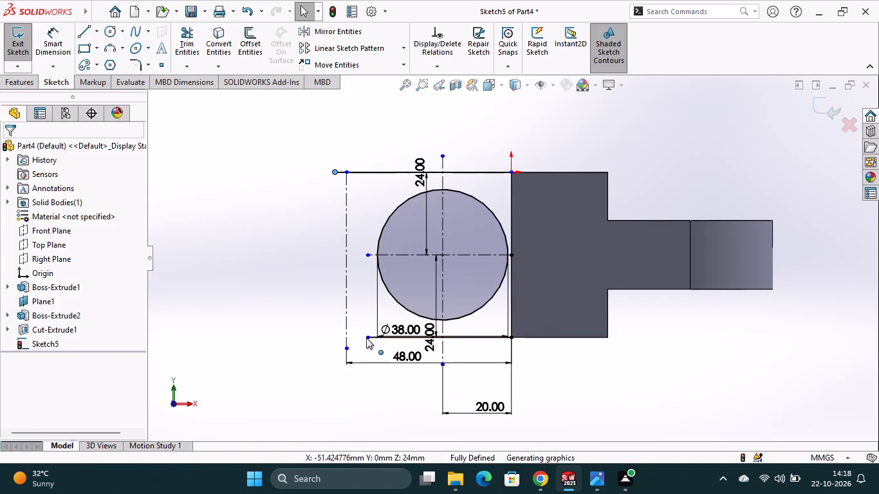
# Extend both 24 mm offset lines to the outer vertical centerline.
pyautogui.click(185, 67)
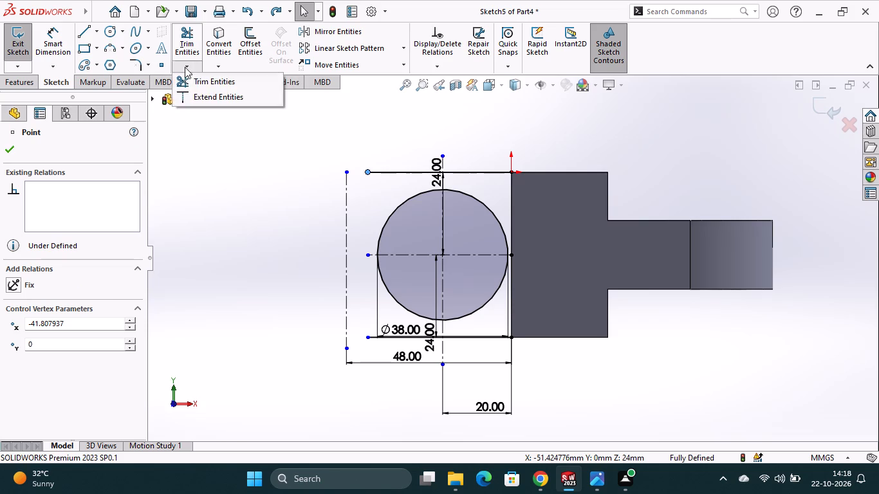
pyautogui.click(206, 99)
pyautogui.click(384, 171)
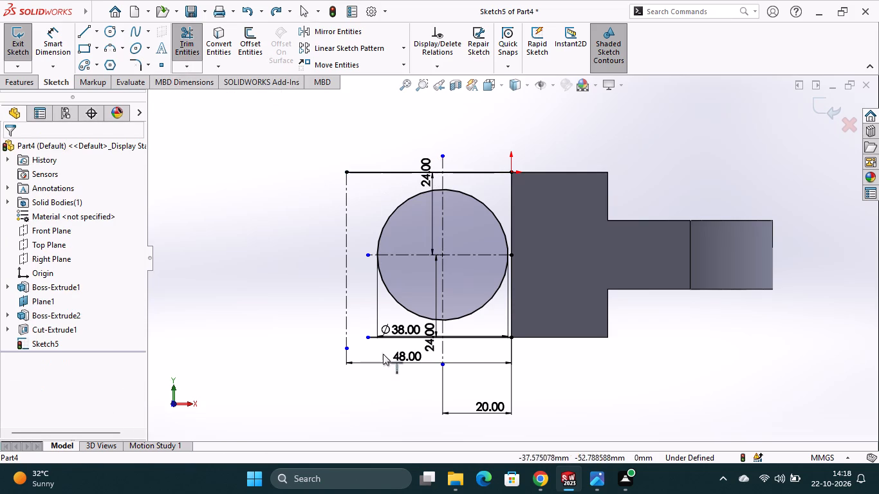
pyautogui.click(375, 337)
pyautogui.press('Escape')
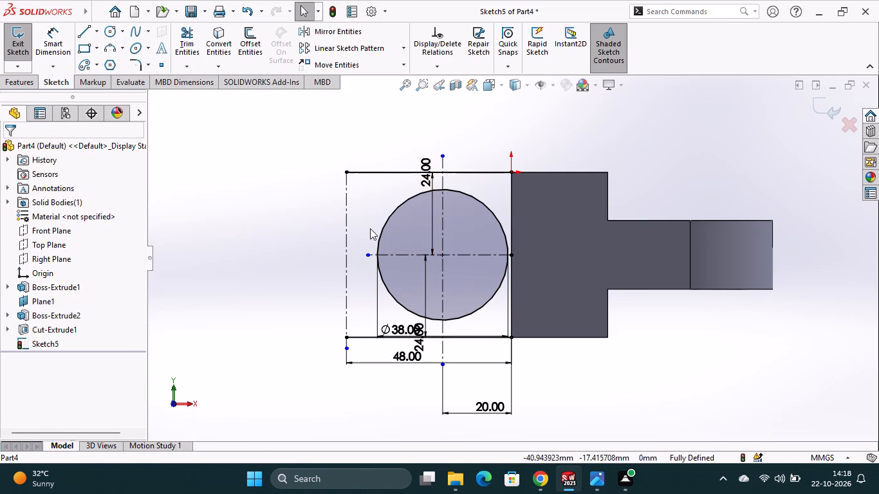
# Sketch a line chain from the circle's top horizontally to the outer centerline, diagonally to the circle's bottom, and horizontally back to that centerline.
pyautogui.scroll(-1, 369, 228)
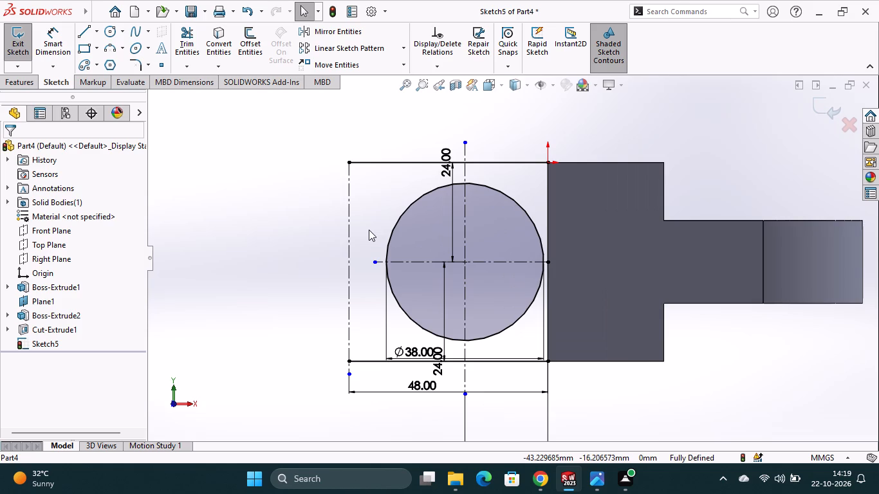
pyautogui.click(86, 33)
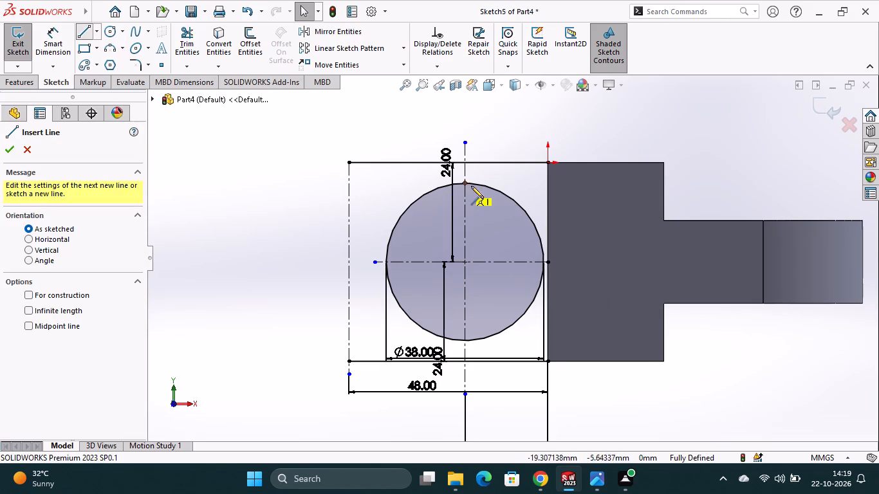
pyautogui.click(465, 184)
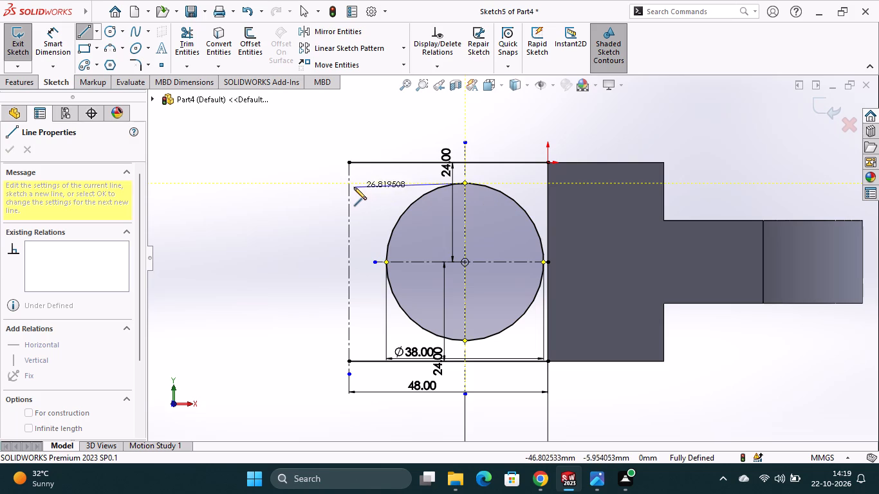
pyautogui.click(349, 185)
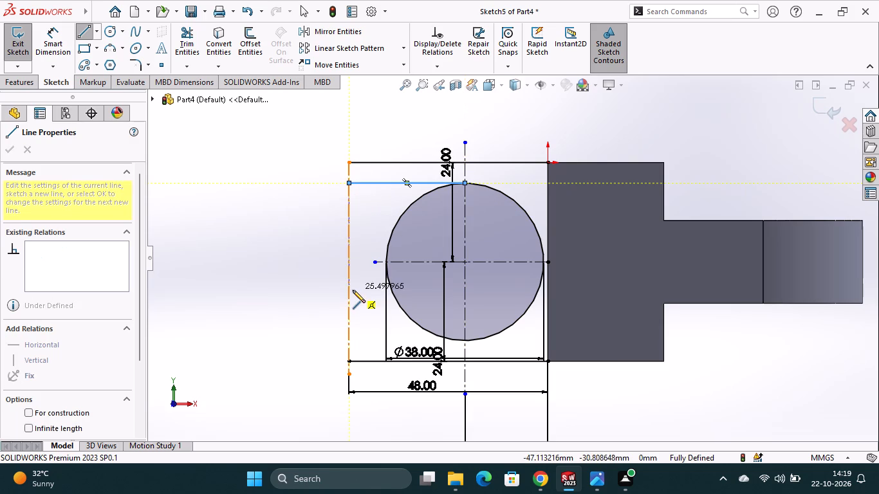
pyautogui.click(465, 342)
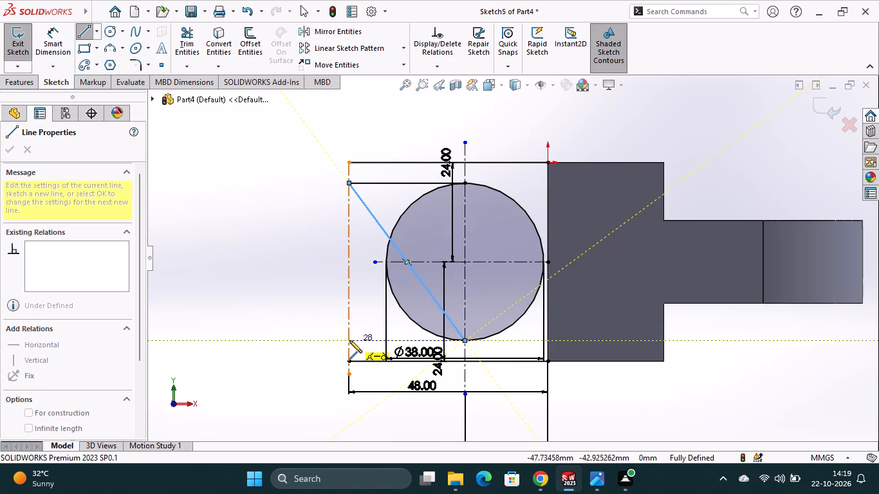
pyautogui.click(349, 340)
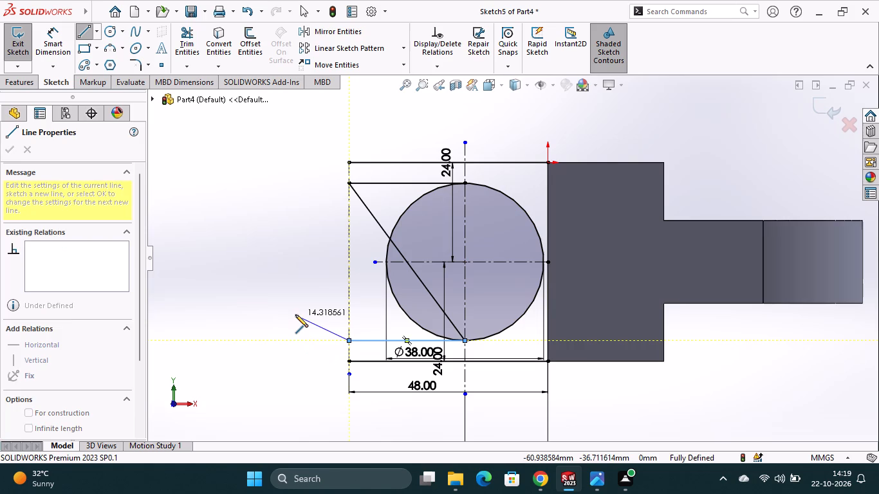
pyautogui.press('Escape')
# Delete the diagonal line crossing the circle between the two horizontal lines.
pyautogui.rightClick(380, 227)
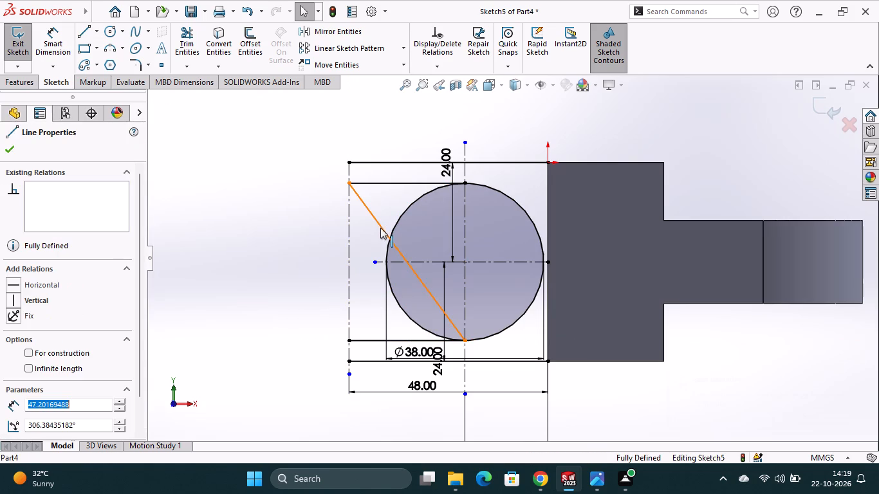
pyautogui.click(405, 425)
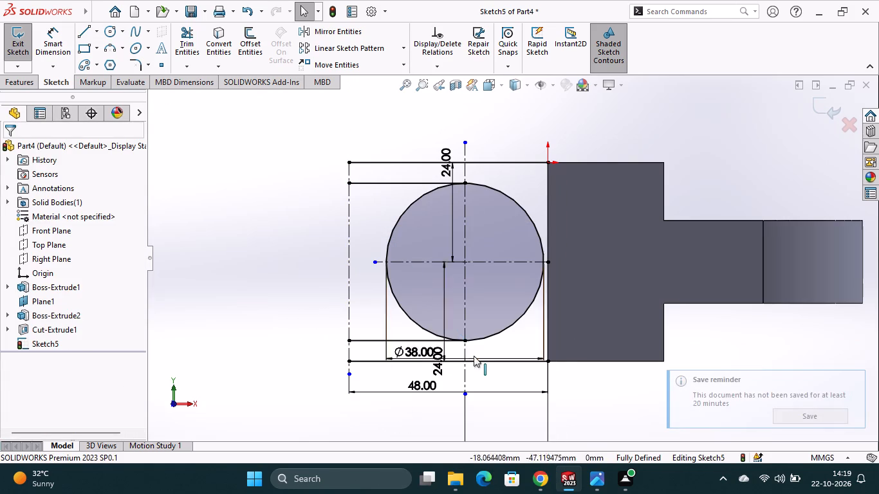
# Apply a horizontal relation to the line running from the circle's bottom point to the outer centerline.
pyautogui.scroll(-2, 470, 352)
pyautogui.rightClick(350, 325)
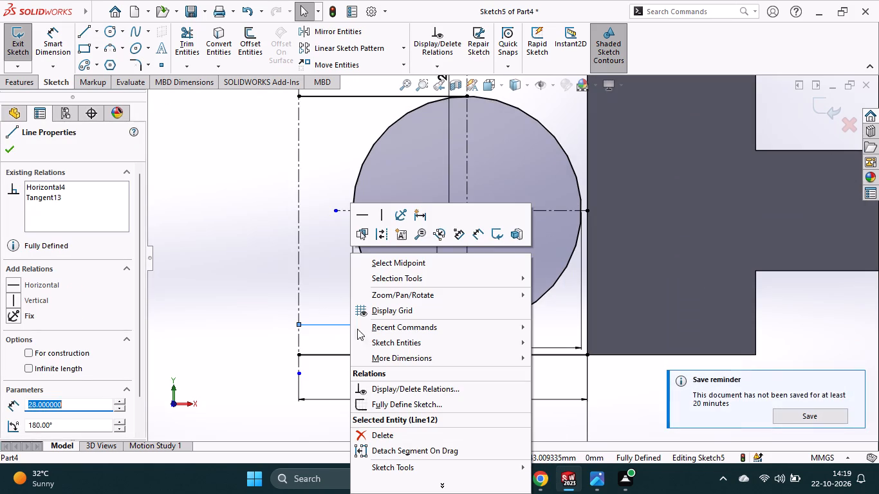
pyautogui.click(369, 216)
pyautogui.click(330, 271)
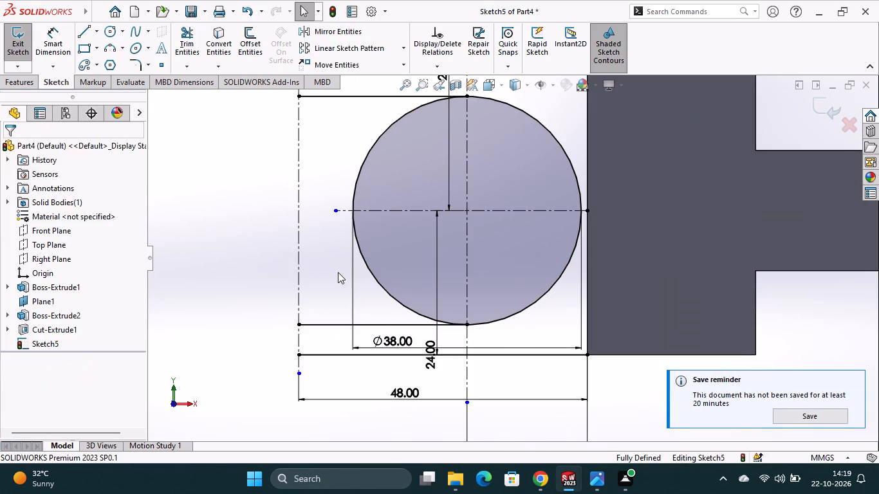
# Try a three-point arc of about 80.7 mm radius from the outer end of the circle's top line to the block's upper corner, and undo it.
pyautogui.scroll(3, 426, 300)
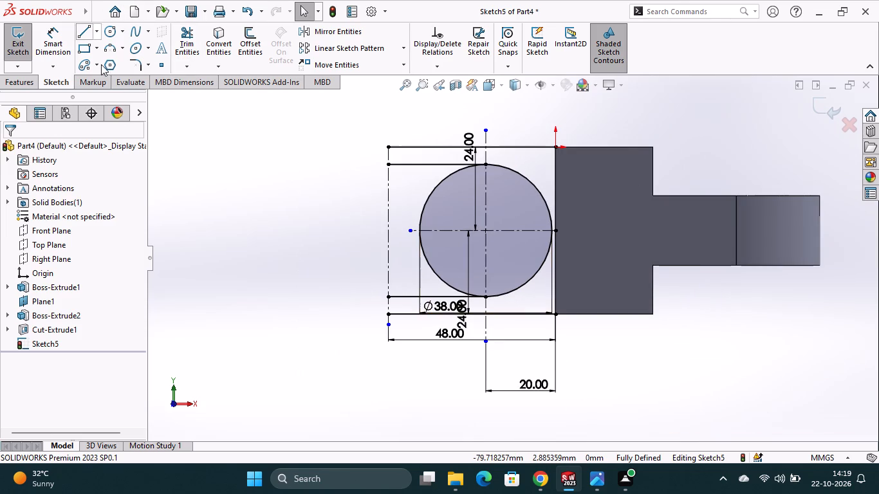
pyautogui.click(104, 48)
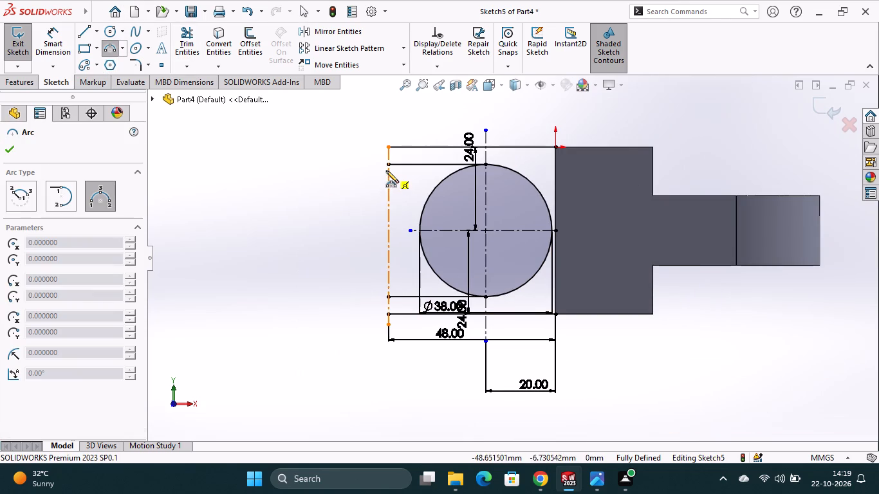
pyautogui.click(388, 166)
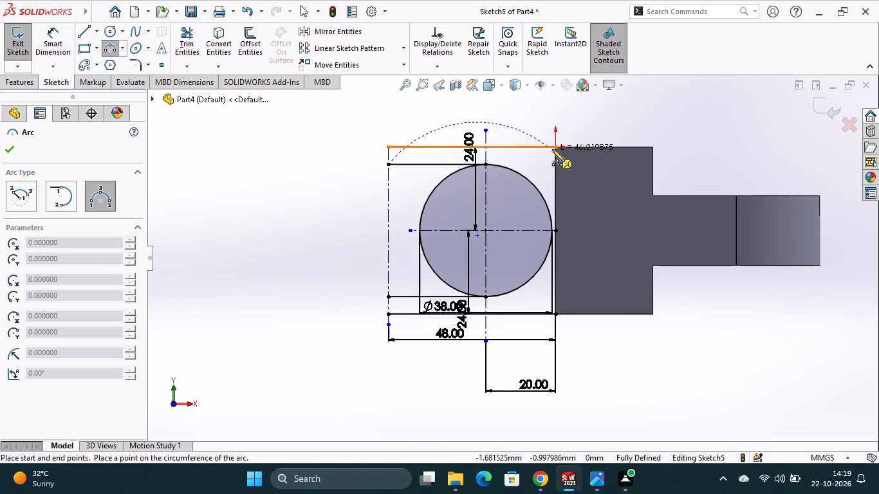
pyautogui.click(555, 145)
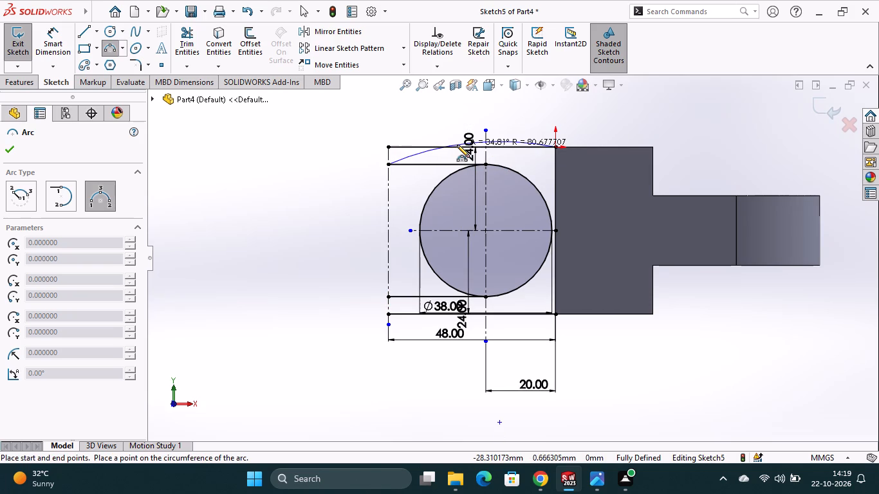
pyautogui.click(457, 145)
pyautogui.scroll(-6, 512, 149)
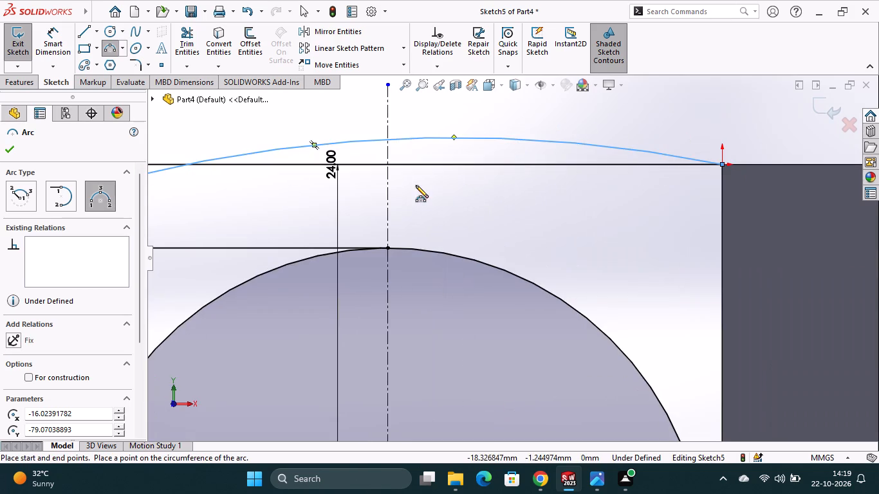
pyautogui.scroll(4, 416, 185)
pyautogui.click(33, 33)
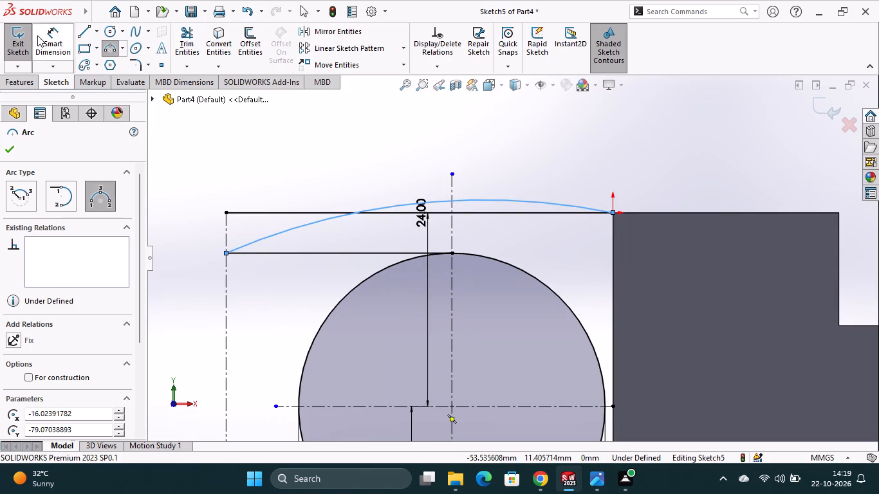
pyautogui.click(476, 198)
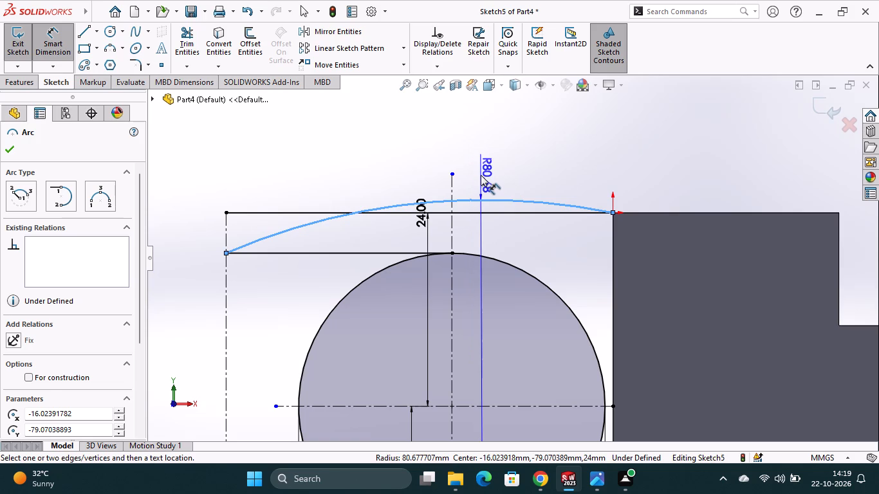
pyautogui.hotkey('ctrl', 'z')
# Convert the upper 24 mm offset line into construction geometry.
pyautogui.scroll(1, 282, 229)
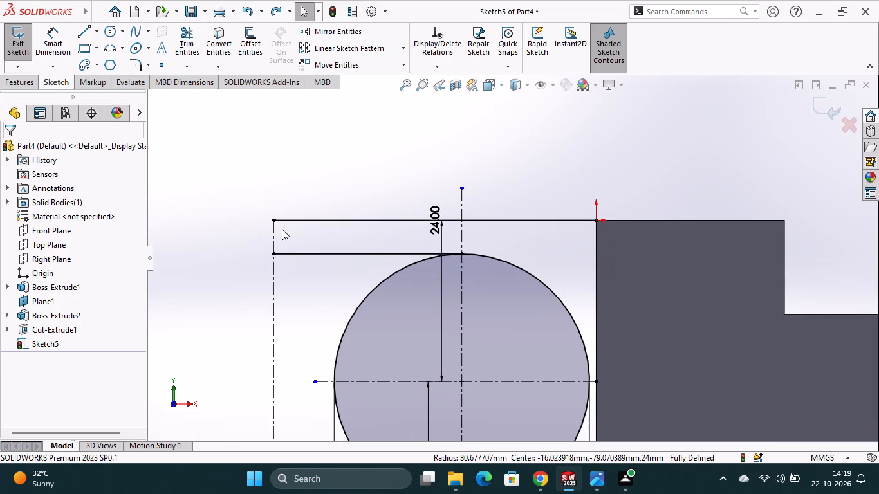
pyautogui.rightClick(340, 222)
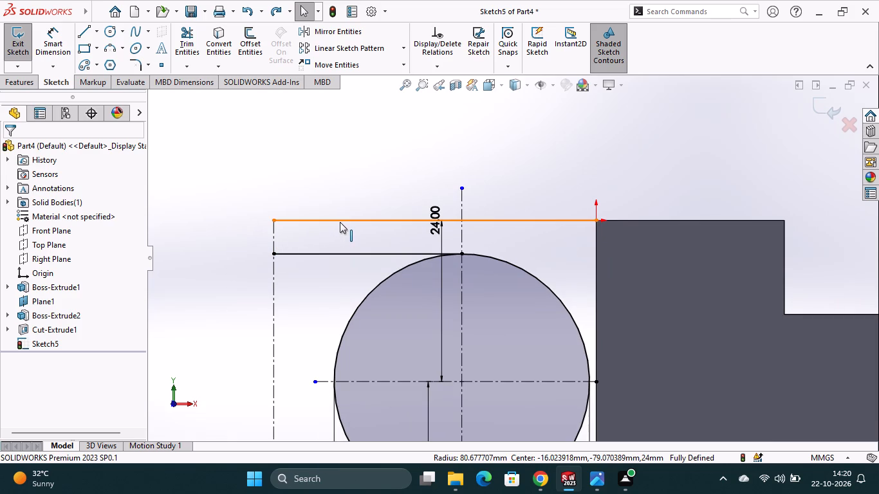
pyautogui.click(371, 204)
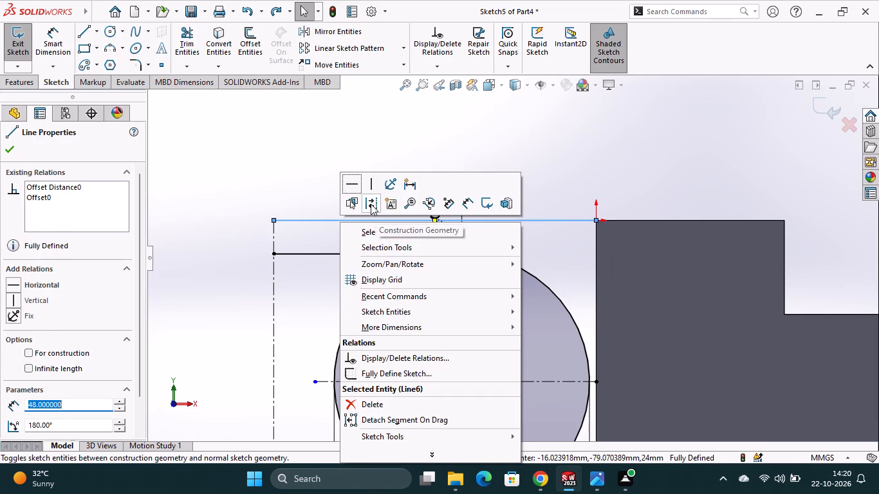
pyautogui.click(342, 192)
# Move the upper 24 mm dimension clear of the circle, outside the outer vertical centerline.
pyautogui.scroll(1, 342, 192)
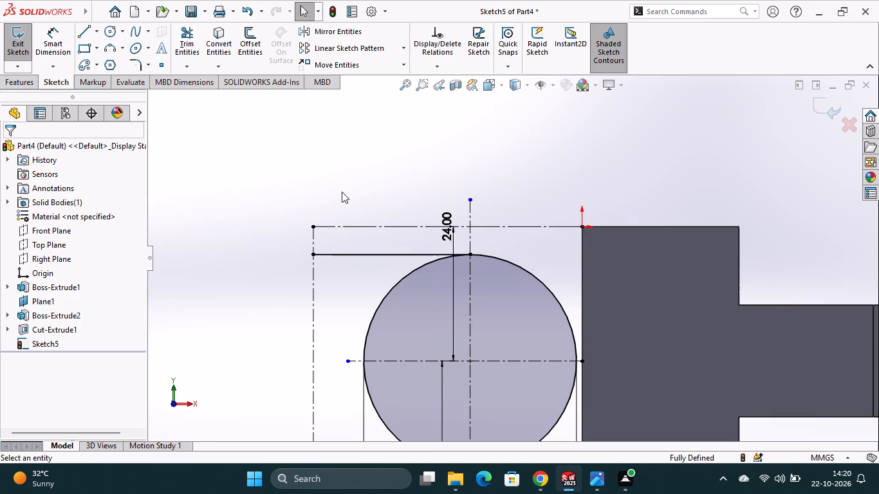
pyautogui.moveTo(448, 235); pyautogui.dragTo(271, 300)
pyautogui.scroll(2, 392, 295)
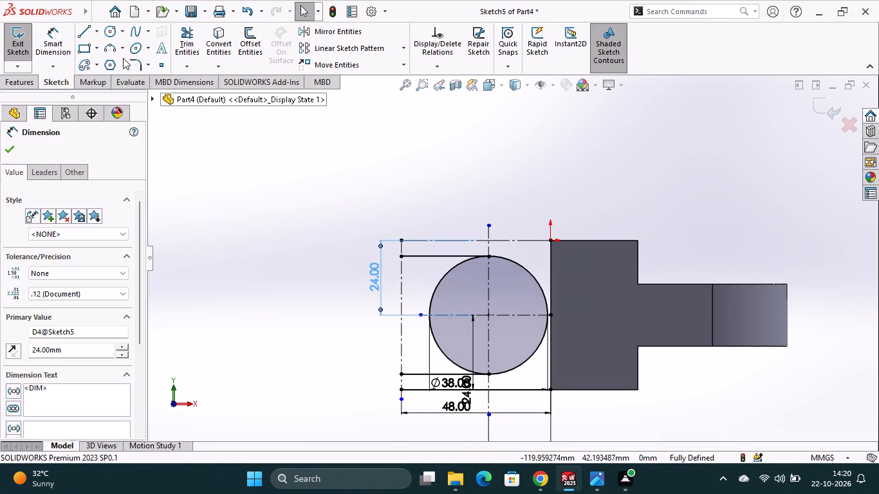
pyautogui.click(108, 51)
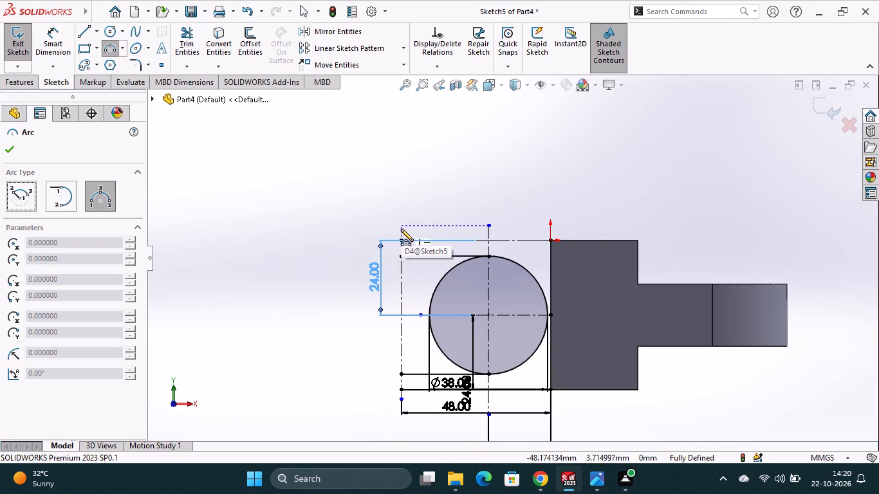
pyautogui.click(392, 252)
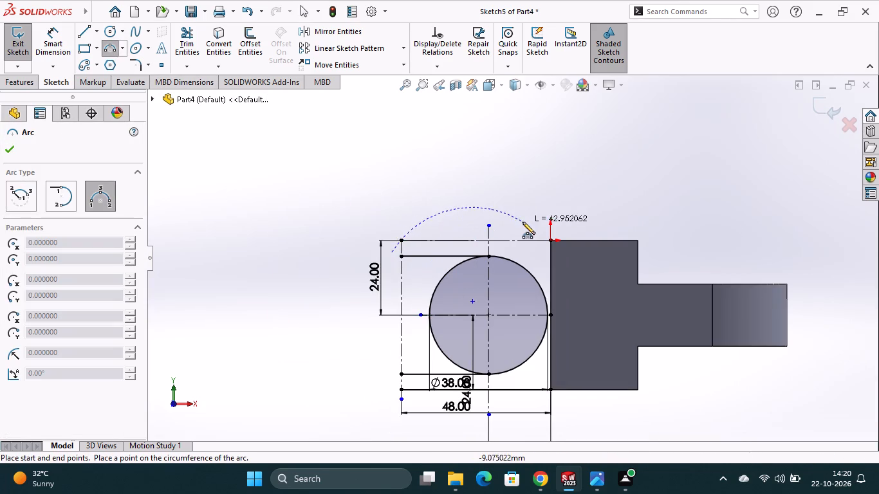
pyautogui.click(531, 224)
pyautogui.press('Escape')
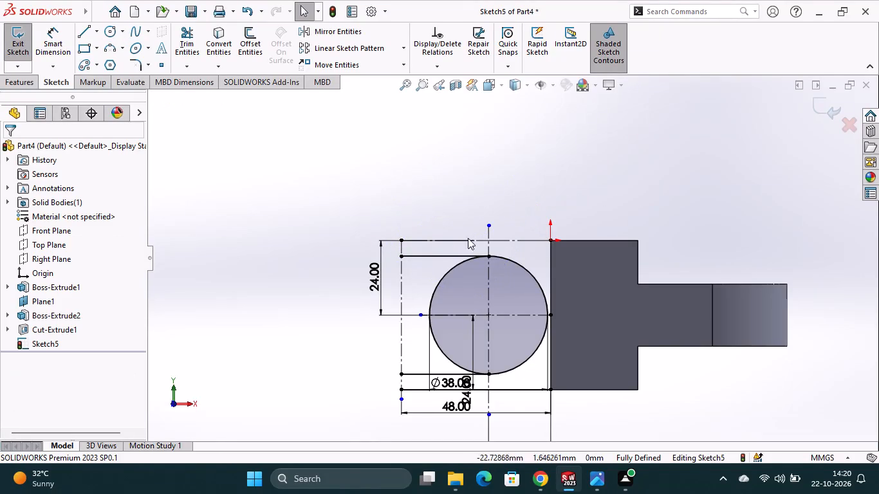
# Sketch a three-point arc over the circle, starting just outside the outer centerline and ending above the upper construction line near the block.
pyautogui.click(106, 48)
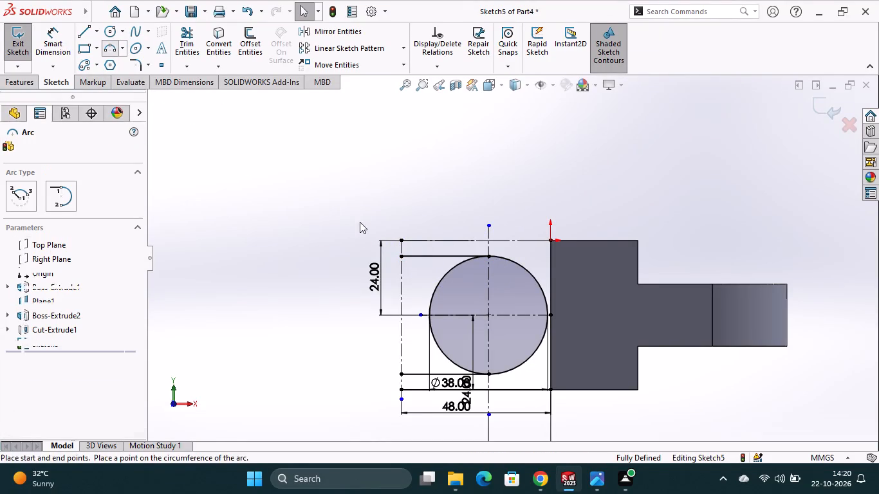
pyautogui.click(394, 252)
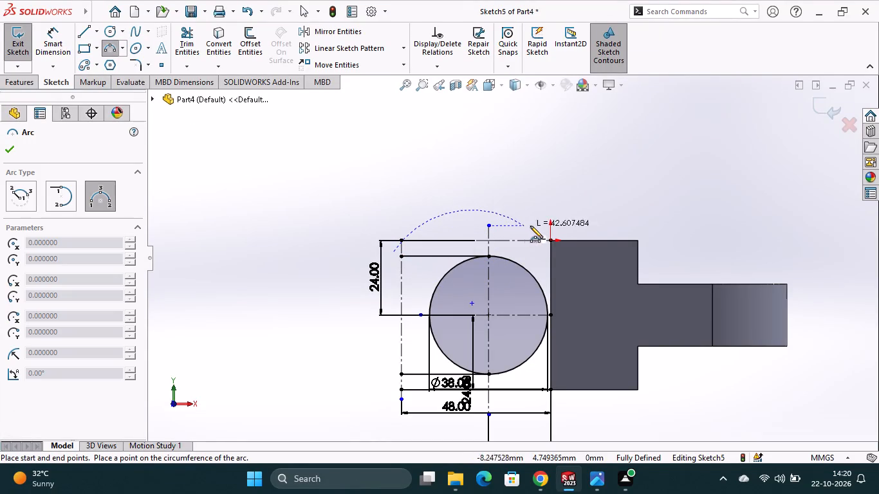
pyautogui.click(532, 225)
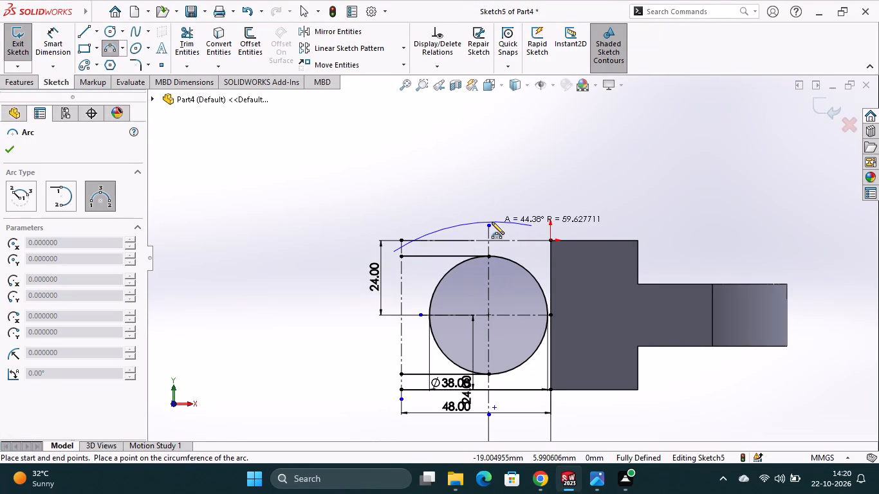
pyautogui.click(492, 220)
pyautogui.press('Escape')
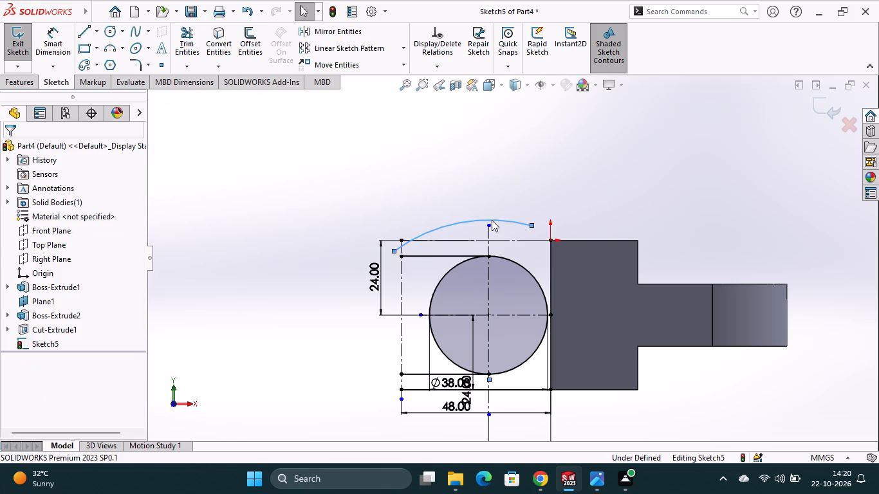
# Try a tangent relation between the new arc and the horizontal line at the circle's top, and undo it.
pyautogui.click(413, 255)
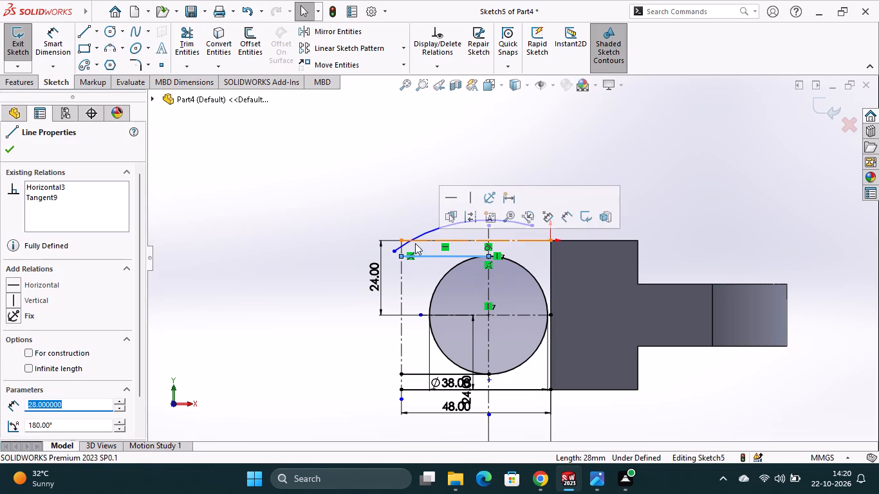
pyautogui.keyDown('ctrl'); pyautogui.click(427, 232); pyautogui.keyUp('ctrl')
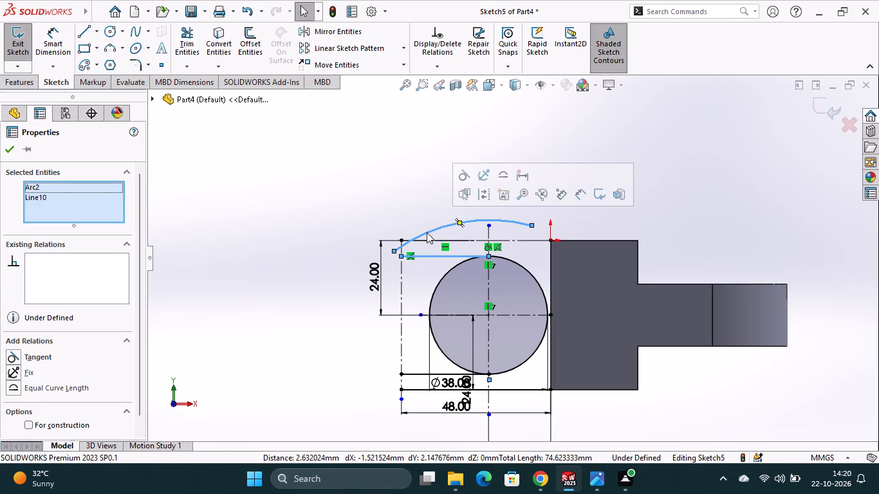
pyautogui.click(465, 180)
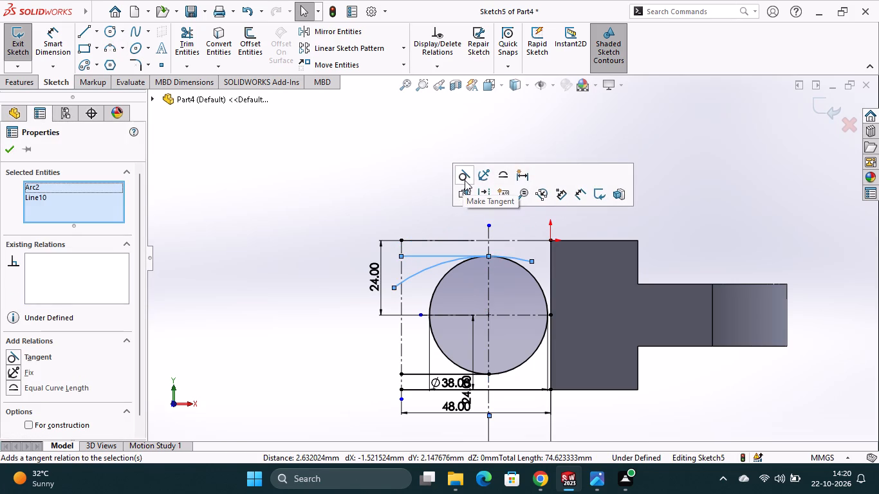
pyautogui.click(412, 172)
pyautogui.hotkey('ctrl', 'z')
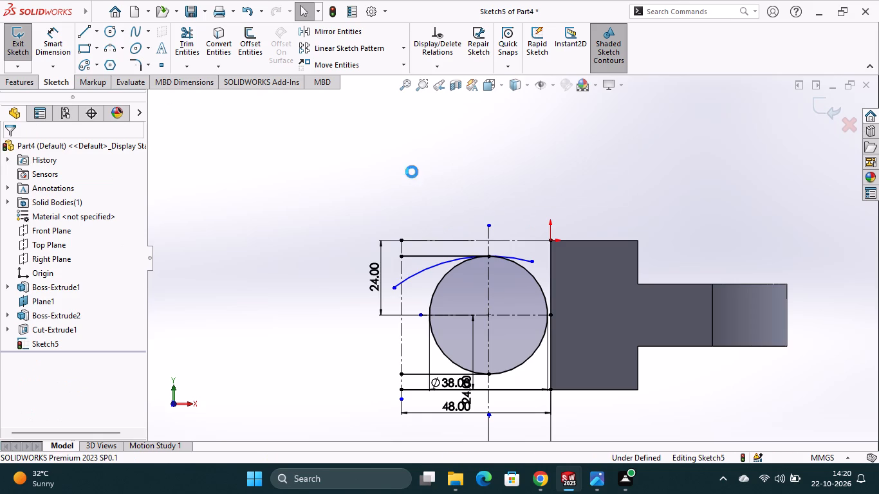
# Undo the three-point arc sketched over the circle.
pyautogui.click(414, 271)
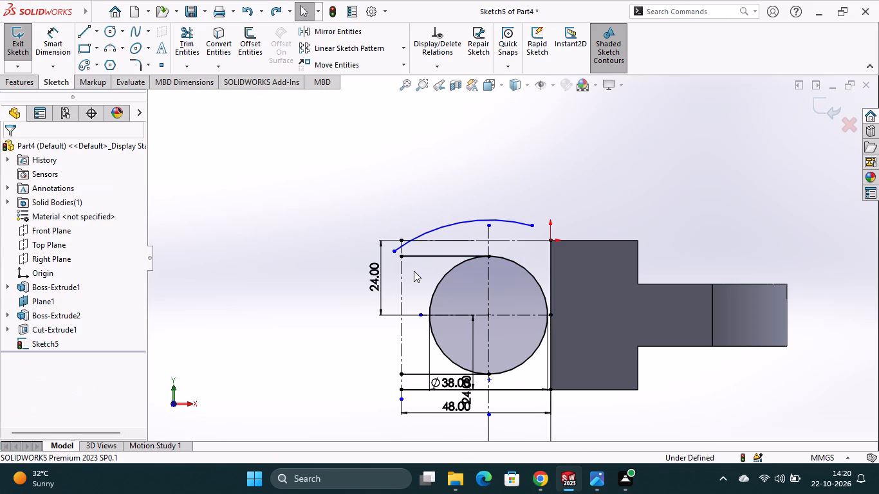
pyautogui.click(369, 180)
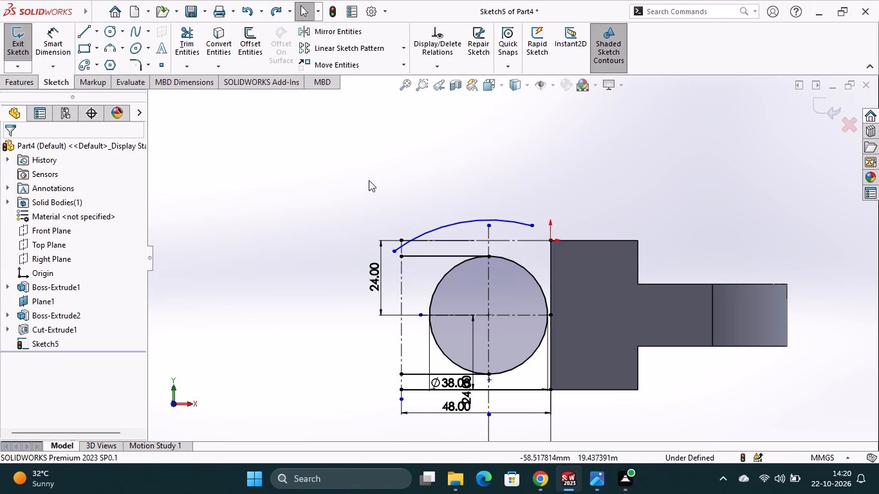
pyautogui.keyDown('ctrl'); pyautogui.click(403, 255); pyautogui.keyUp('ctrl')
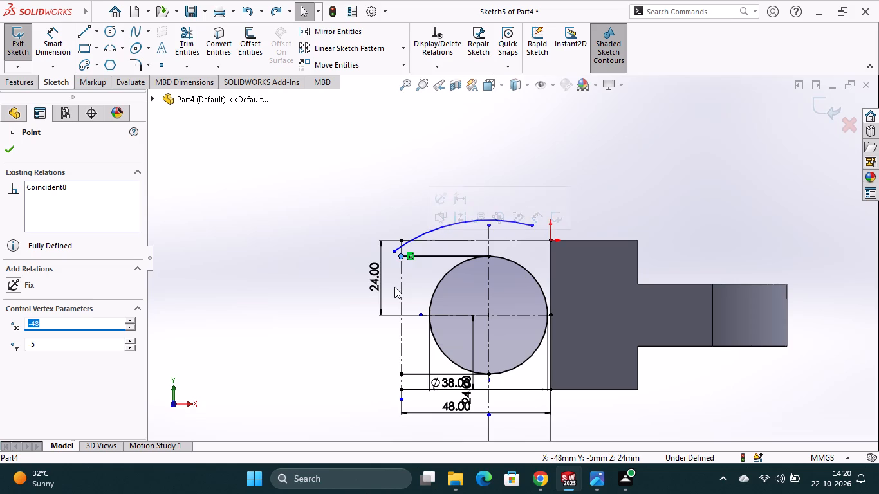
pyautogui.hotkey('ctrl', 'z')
# Delete the outer vertical centerline that joins the ends of the horizontal lines.
pyautogui.scroll(-2, 413, 275)
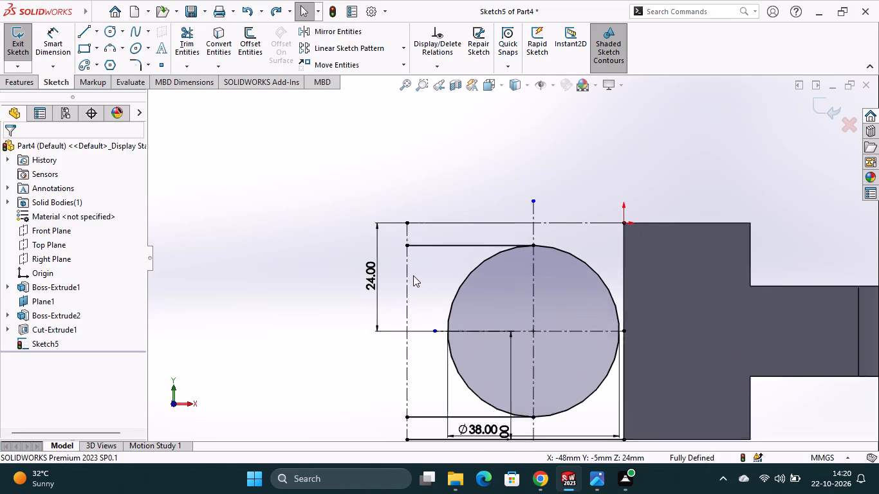
pyautogui.scroll(-1, 413, 275)
pyautogui.rightClick(411, 275)
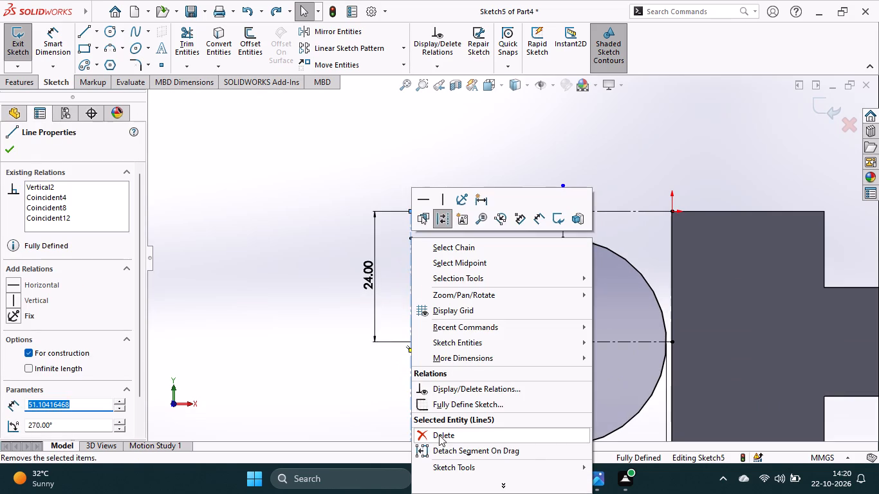
pyautogui.click(438, 438)
pyautogui.click(368, 234)
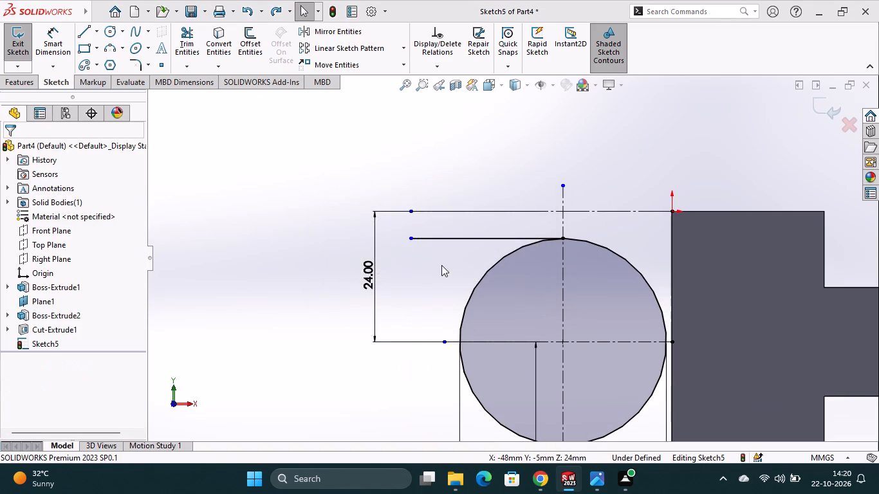
pyautogui.click(427, 264)
# Sketch a 90° three-point arc of about 30 mm radius over the circle, starting near the outer ends of the upper lines.
pyautogui.scroll(2, 430, 224)
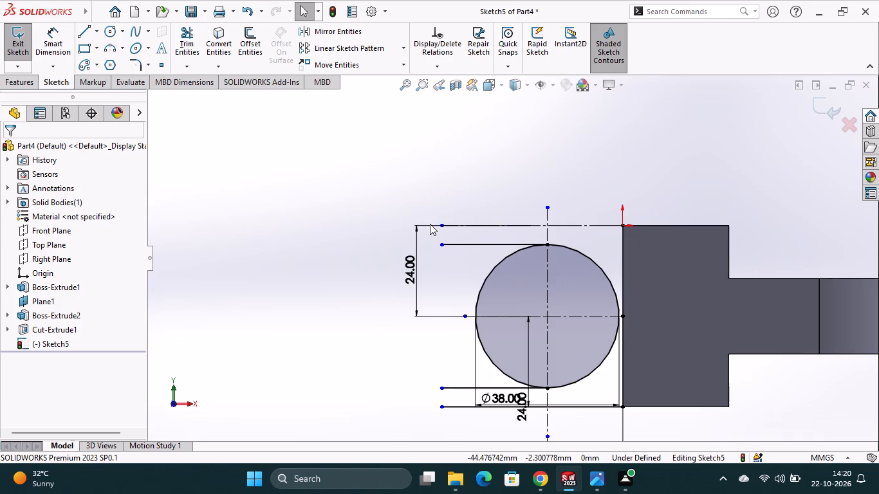
pyautogui.click(115, 48)
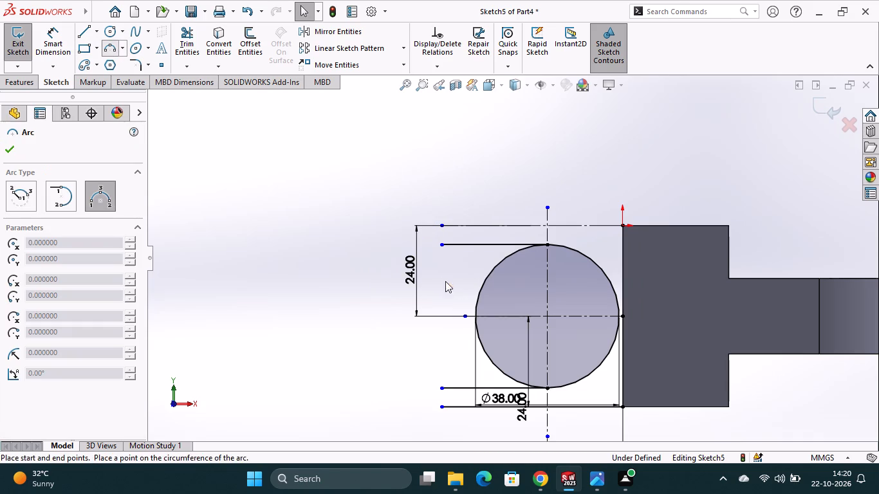
pyautogui.click(434, 239)
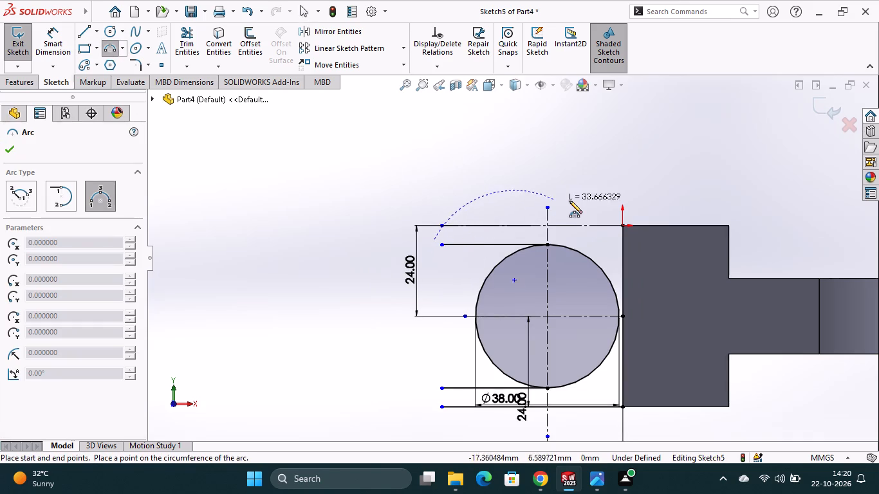
pyautogui.click(591, 203)
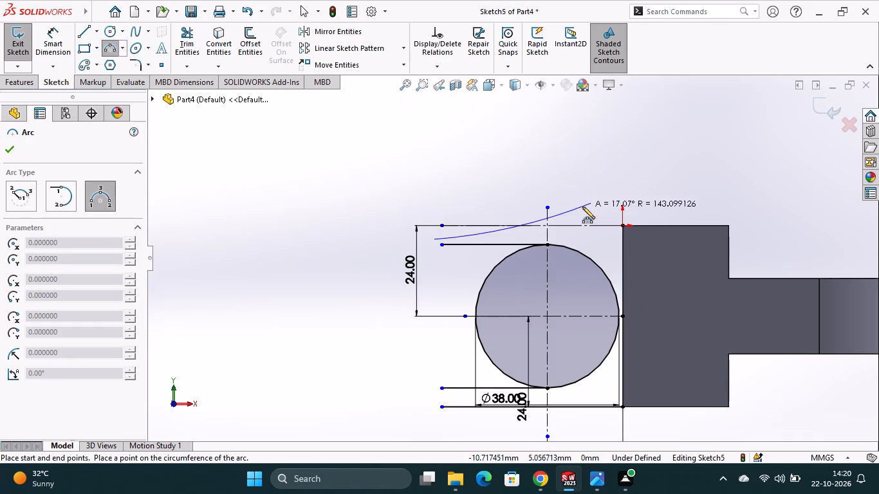
pyautogui.click(582, 194)
pyautogui.press('Escape')
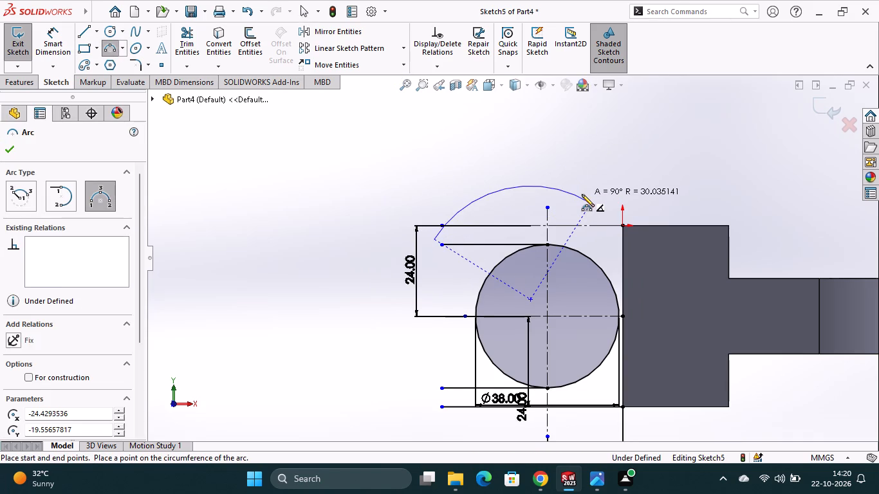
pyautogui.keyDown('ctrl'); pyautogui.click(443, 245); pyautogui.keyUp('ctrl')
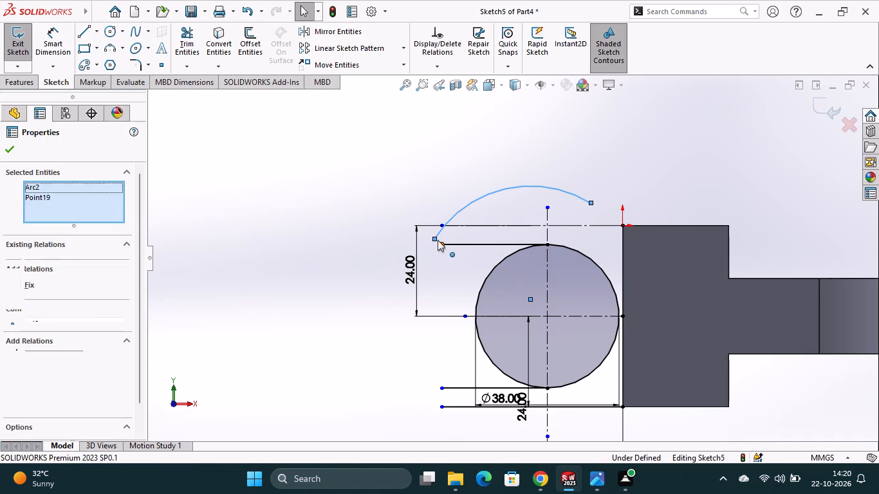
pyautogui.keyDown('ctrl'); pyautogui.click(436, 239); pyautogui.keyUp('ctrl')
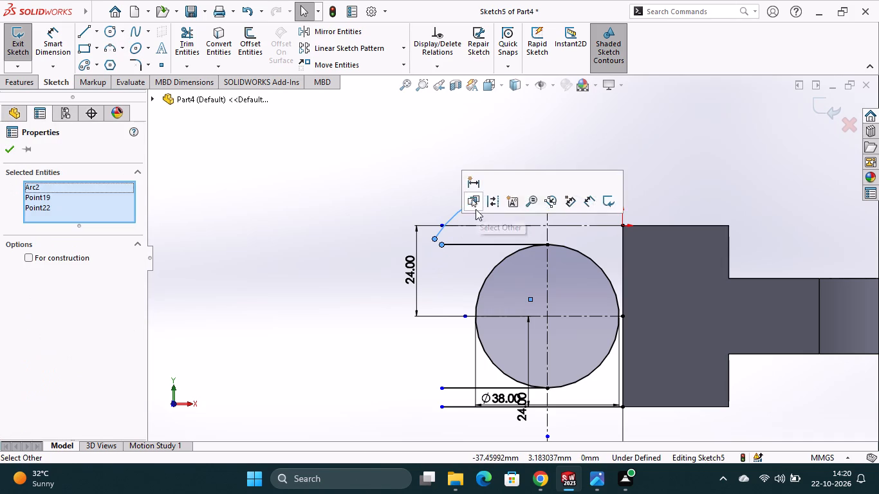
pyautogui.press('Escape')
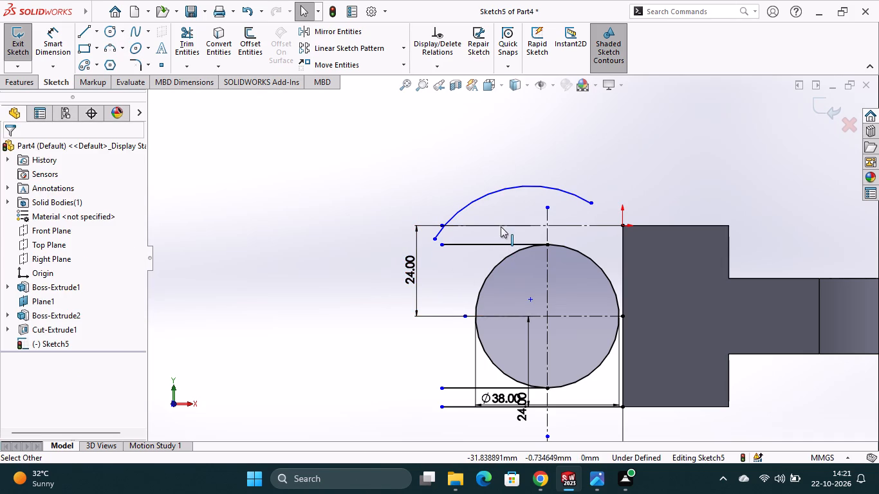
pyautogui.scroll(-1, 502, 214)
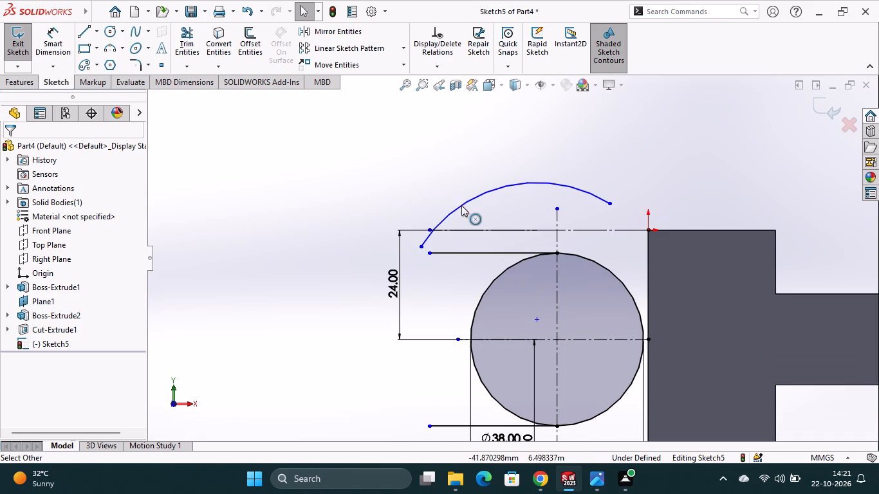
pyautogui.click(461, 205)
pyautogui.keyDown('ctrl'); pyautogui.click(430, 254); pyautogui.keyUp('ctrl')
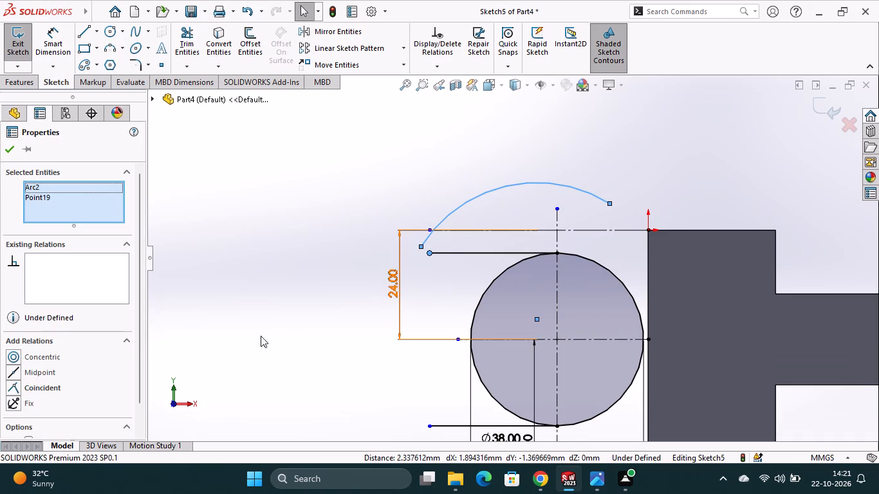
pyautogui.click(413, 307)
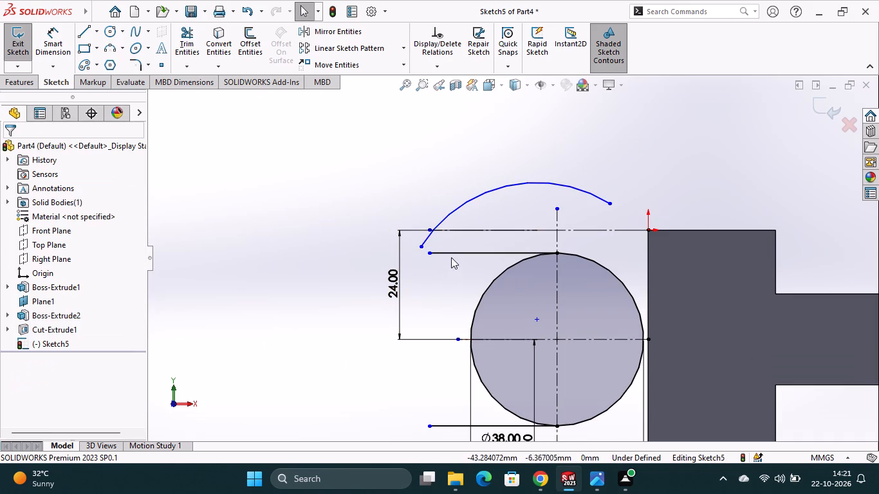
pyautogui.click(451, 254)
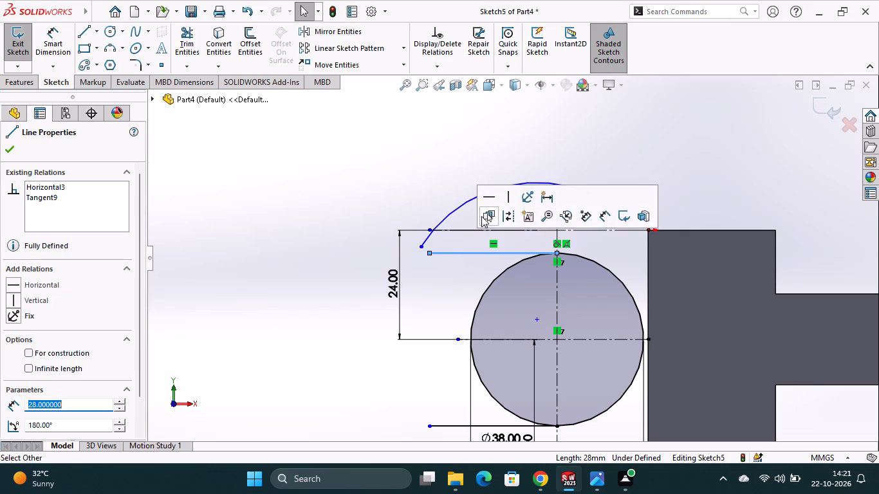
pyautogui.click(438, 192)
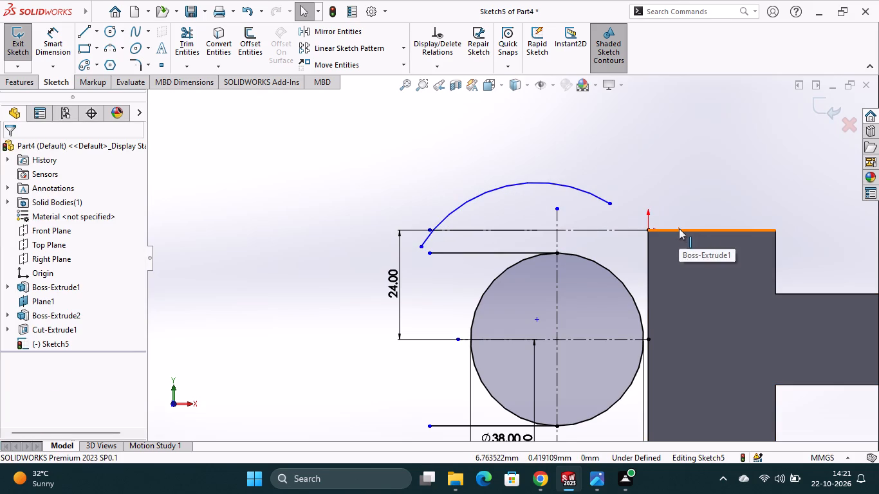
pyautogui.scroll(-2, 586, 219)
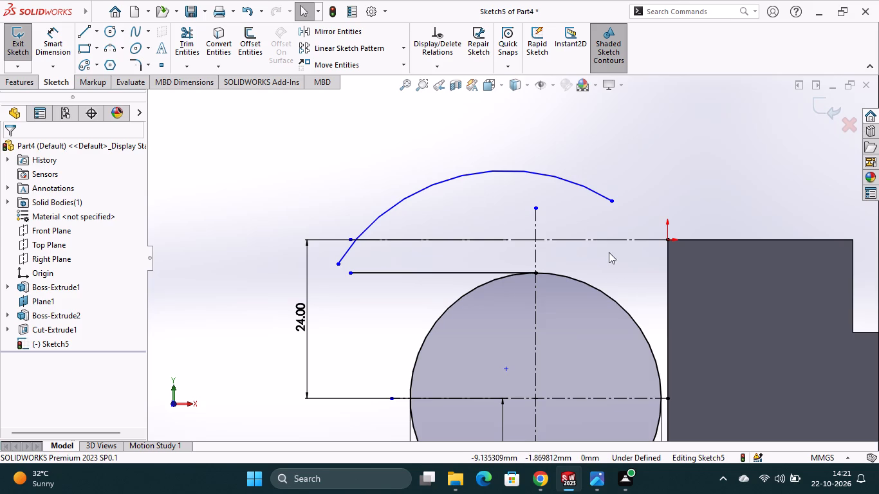
# Undo the recent sketch edits back to the solid upper horizontal line, removing the new arc and restoring the outer vertical centerline.
pyautogui.hotkey('ctrl', 'z')
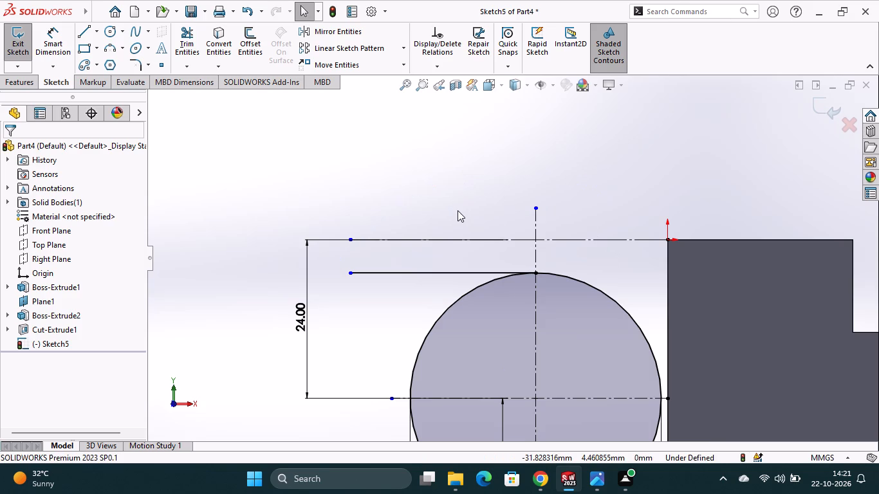
pyautogui.hotkey('ctrl', 'z')
pyautogui.hotkey('ctrl', 'z')
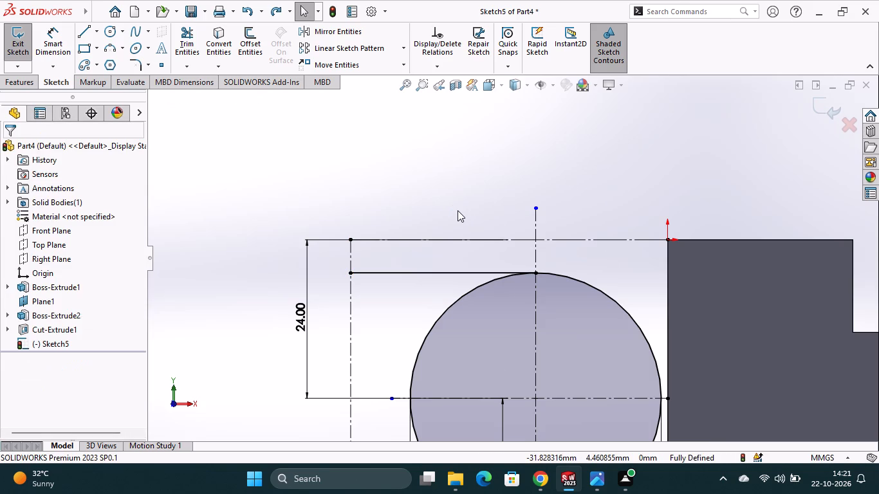
pyautogui.hotkey('ctrl', 'z')
pyautogui.hotkey('ctrl', 'z')
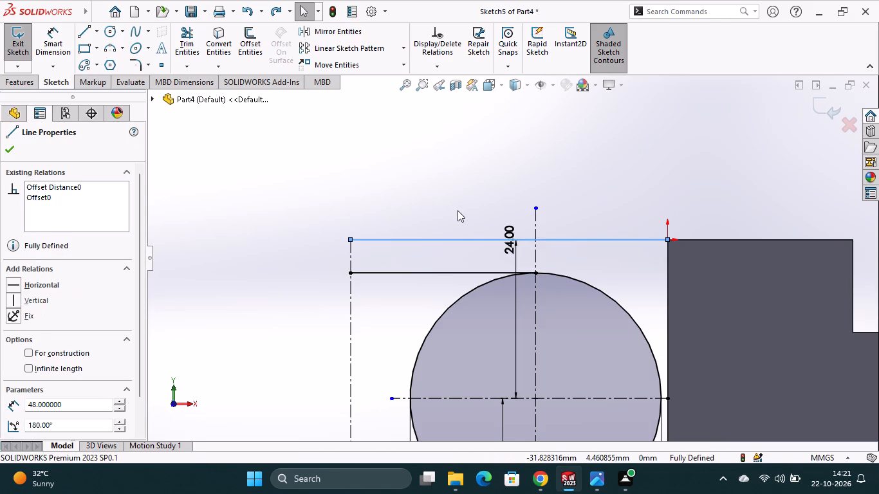
pyautogui.click(458, 210)
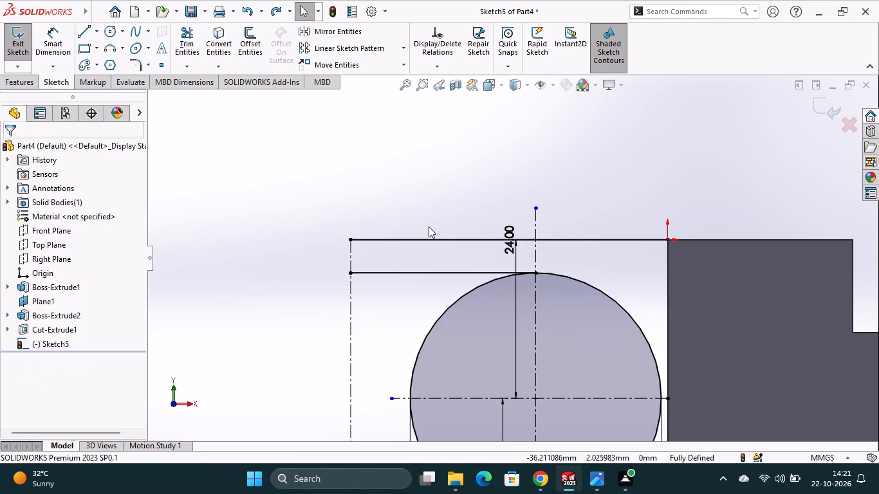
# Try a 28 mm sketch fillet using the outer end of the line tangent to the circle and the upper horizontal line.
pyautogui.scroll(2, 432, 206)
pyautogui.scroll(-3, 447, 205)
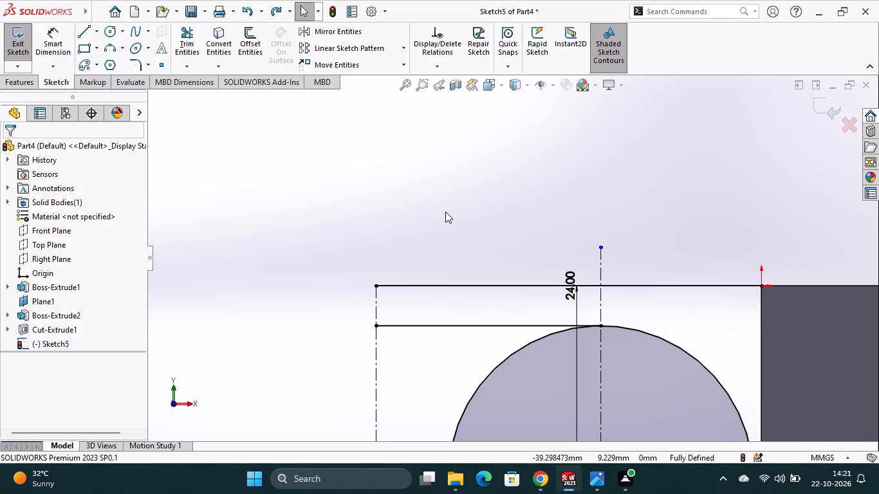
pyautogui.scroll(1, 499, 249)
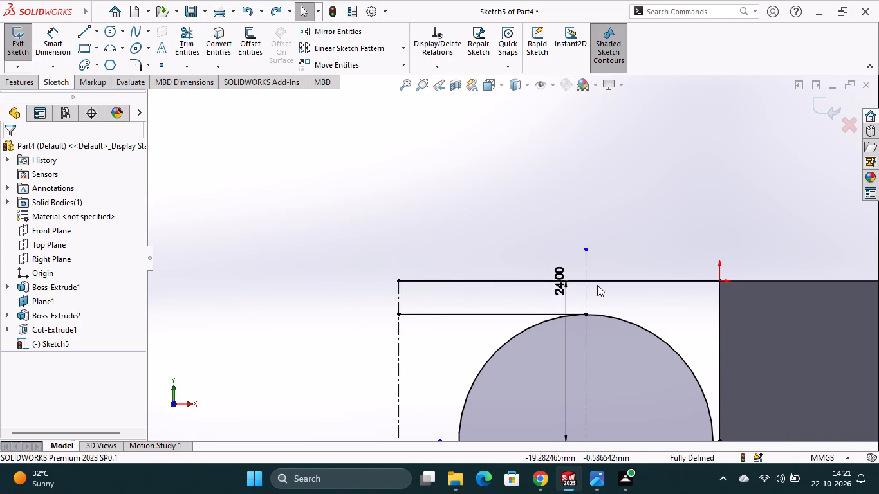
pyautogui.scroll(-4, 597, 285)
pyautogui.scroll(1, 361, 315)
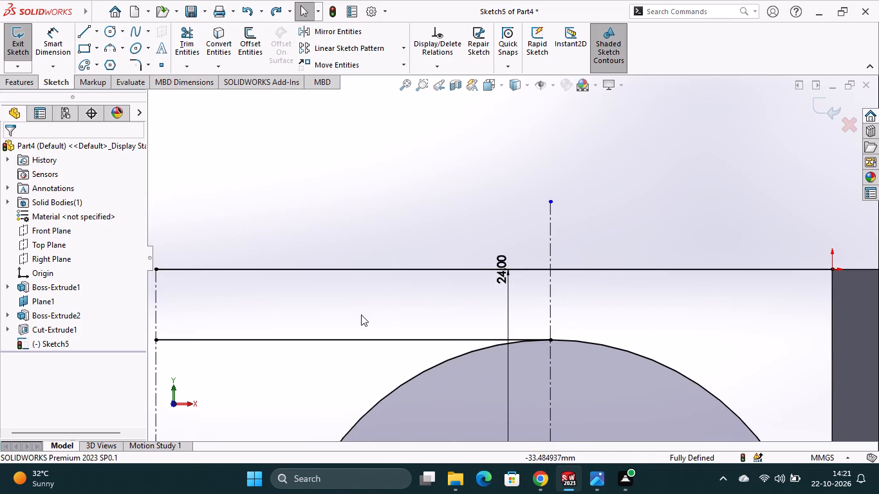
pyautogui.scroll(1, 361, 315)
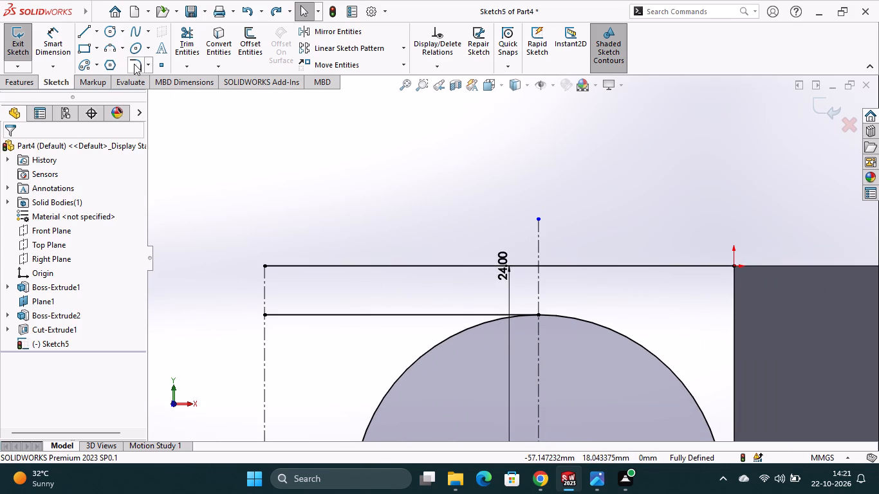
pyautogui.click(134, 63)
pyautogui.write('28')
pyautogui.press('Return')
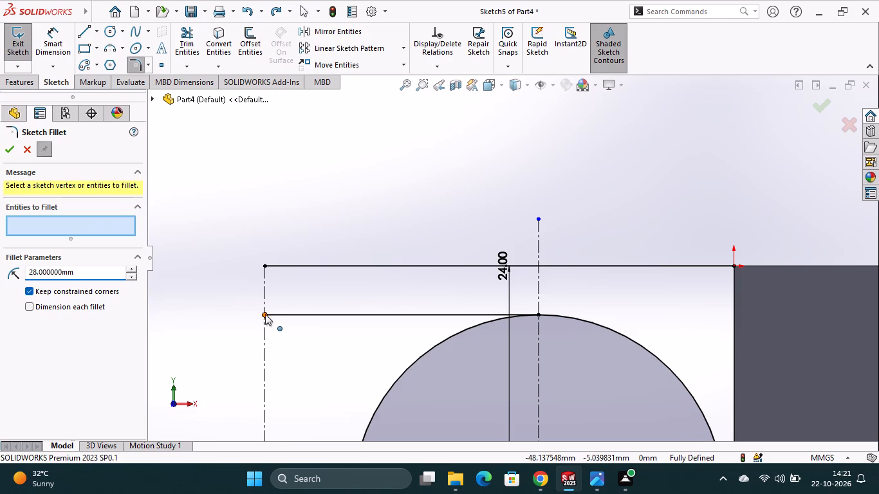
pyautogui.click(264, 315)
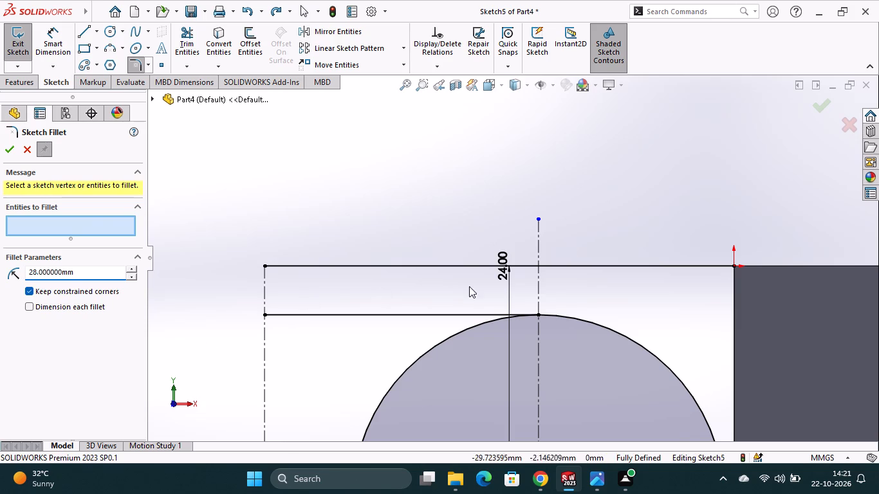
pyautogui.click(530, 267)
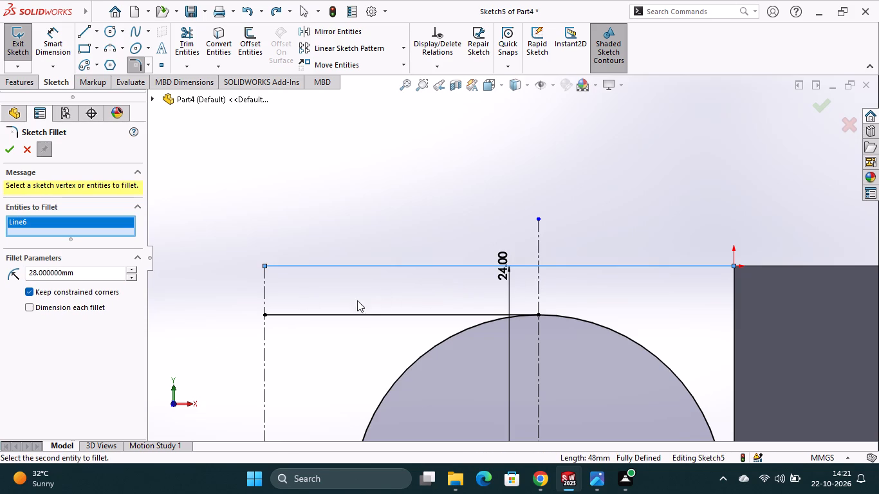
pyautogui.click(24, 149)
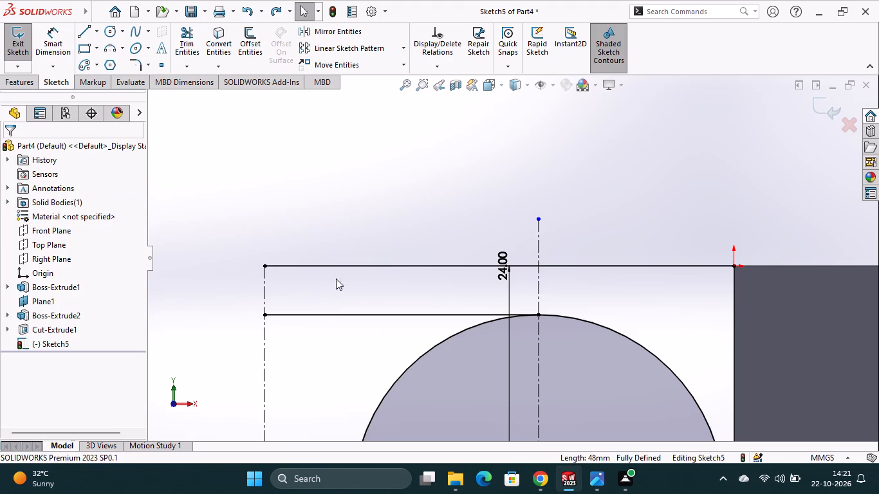
# Sketch a three-point arc of about 54 mm radius from the tangent line's outer end to where the upper line crosses the circle's vertical centerline.
pyautogui.click(109, 49)
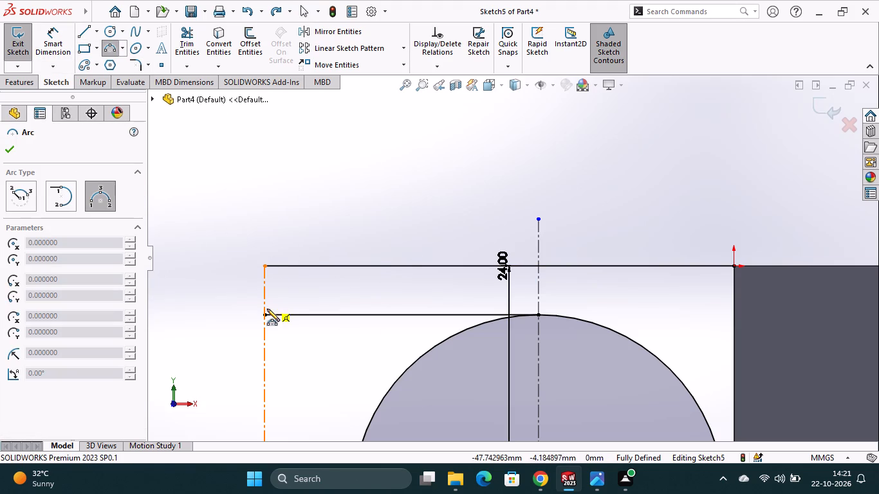
pyautogui.click(264, 315)
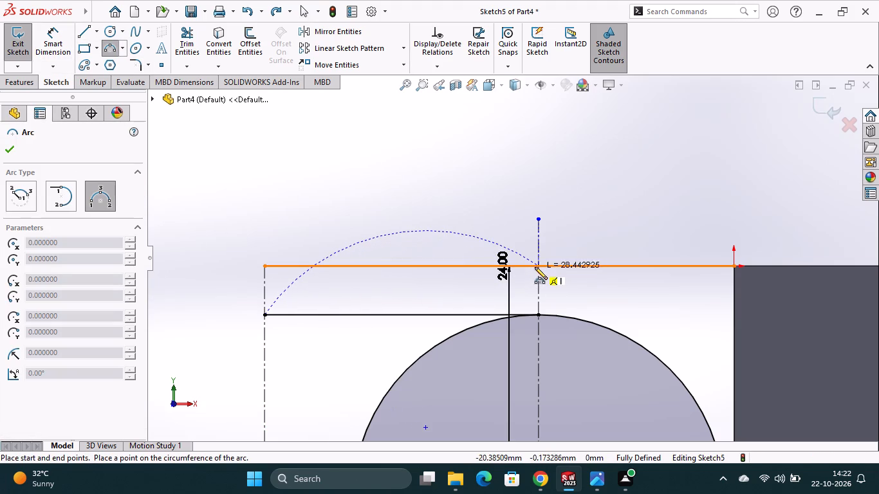
pyautogui.click(538, 267)
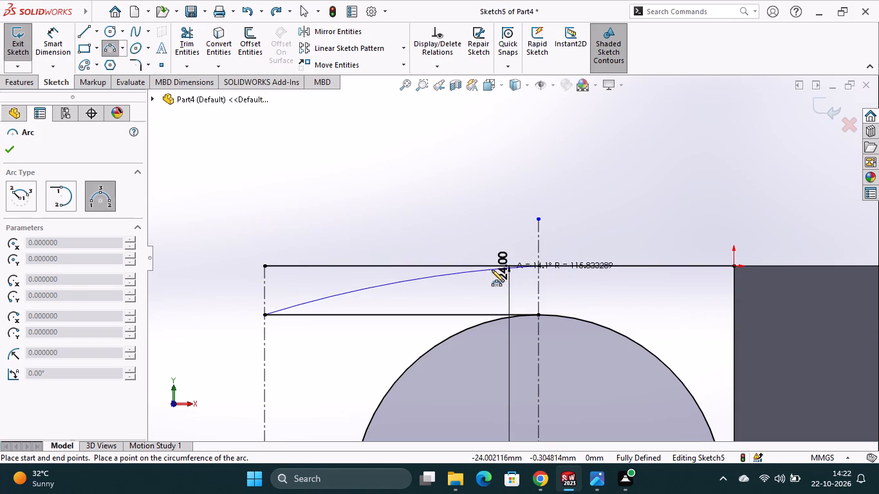
pyautogui.click(398, 272)
pyautogui.press('Escape')
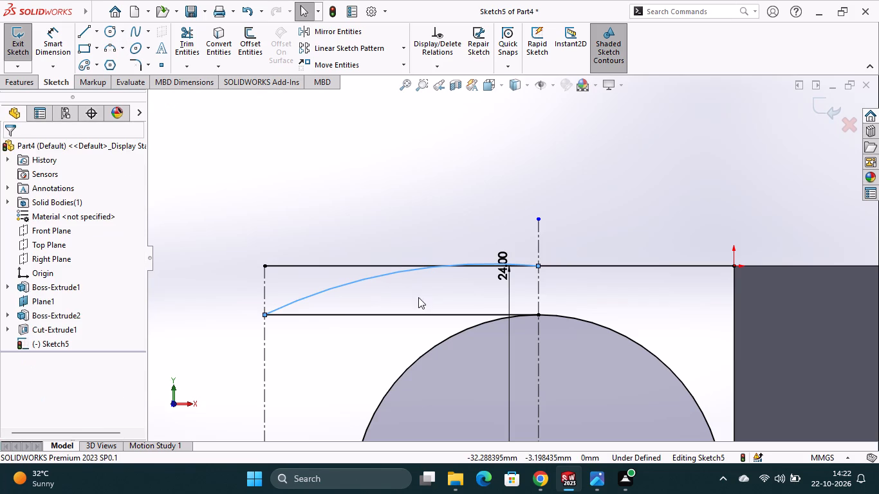
pyautogui.rightClick(375, 267)
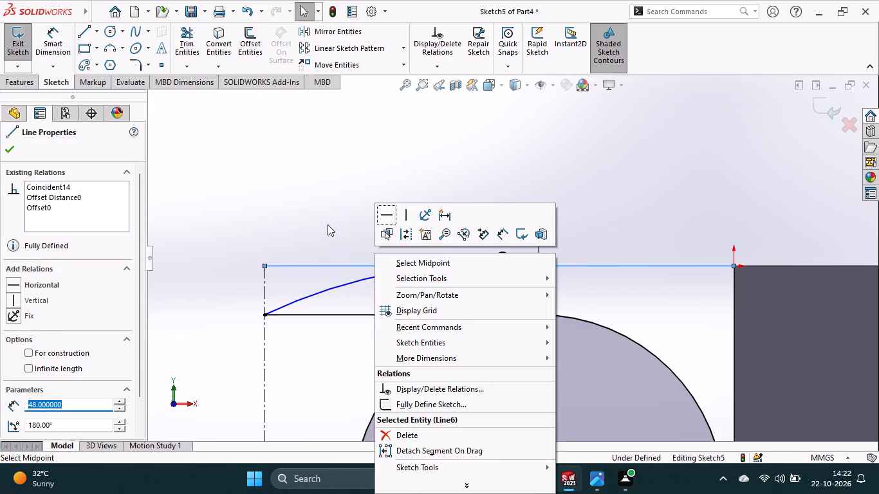
pyautogui.click(328, 224)
# Dimension the new arc's radius at 28 mm.
pyautogui.click(62, 41)
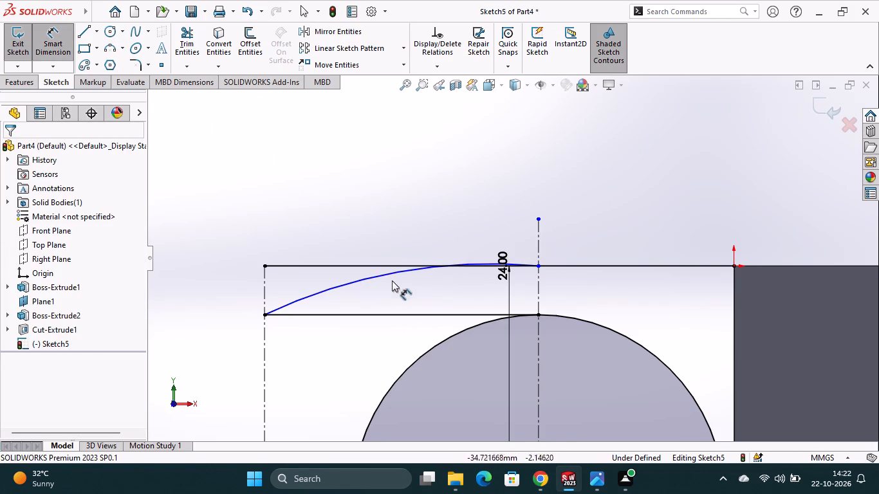
pyautogui.click(390, 275)
pyautogui.click(403, 284)
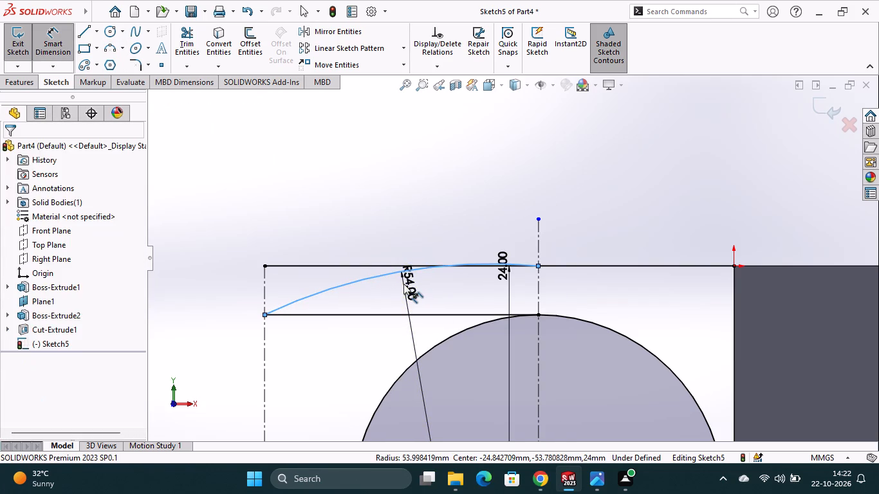
pyautogui.press('2')
pyautogui.press('8')
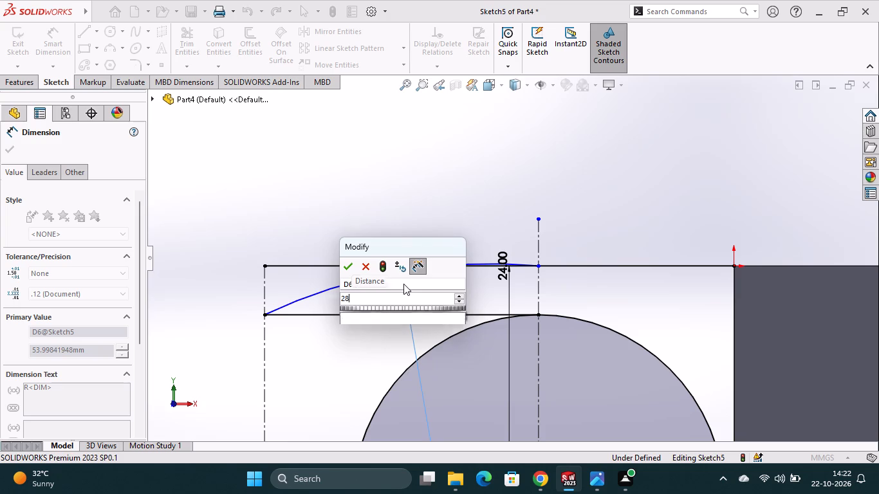
pyautogui.press('Return')
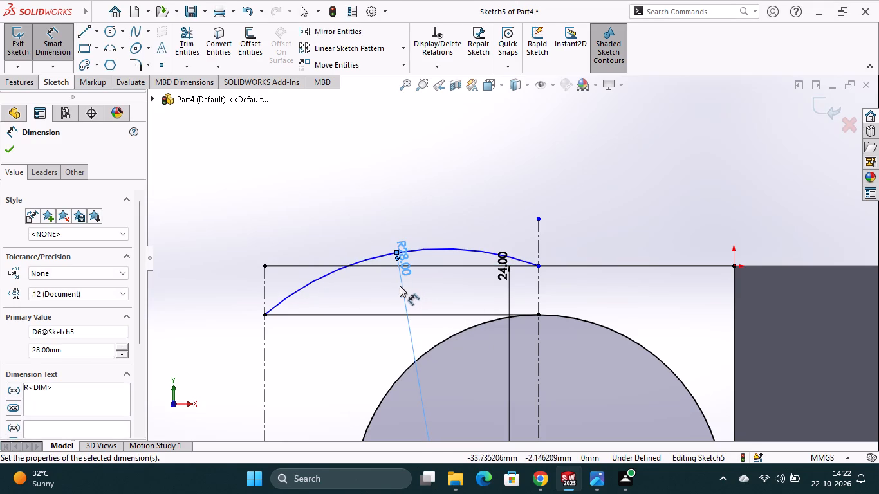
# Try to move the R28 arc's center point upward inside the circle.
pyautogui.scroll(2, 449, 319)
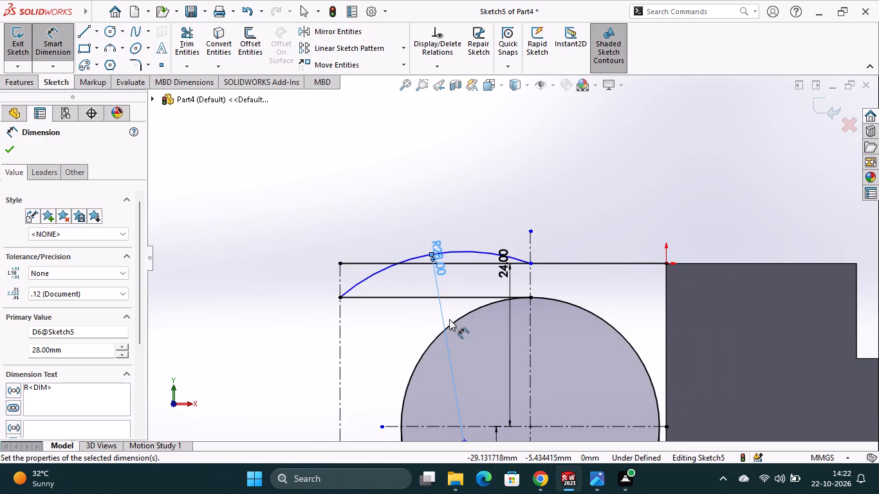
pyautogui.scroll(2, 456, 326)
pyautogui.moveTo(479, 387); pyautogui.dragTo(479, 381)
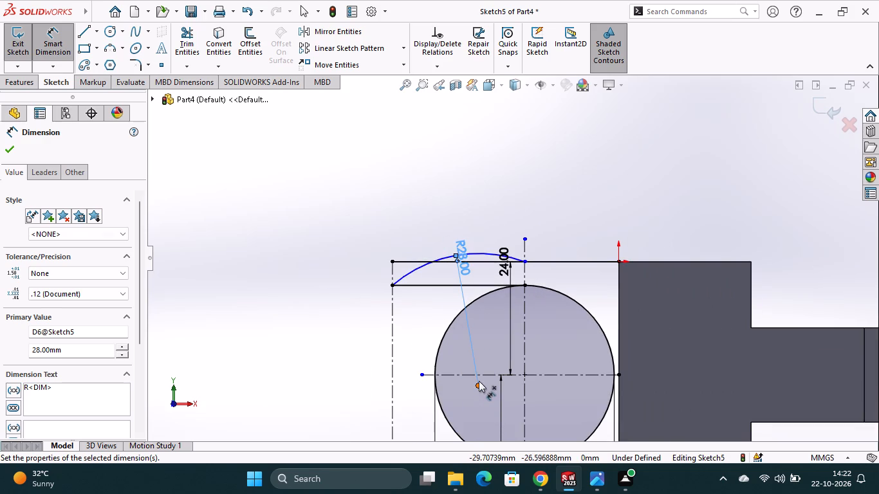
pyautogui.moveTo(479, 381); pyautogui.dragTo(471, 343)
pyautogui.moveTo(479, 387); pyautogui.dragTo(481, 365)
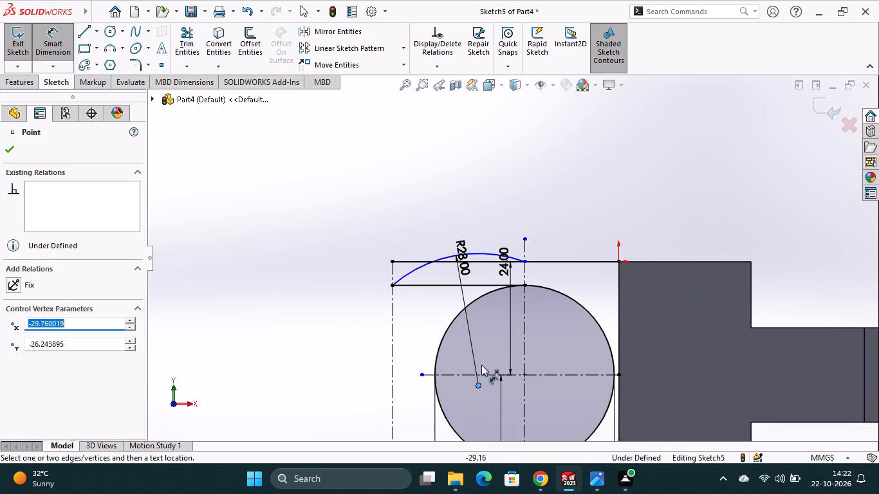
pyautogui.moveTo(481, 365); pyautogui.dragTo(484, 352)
# Undo the arc's 28 mm radius value.
pyautogui.scroll(-1, 413, 328)
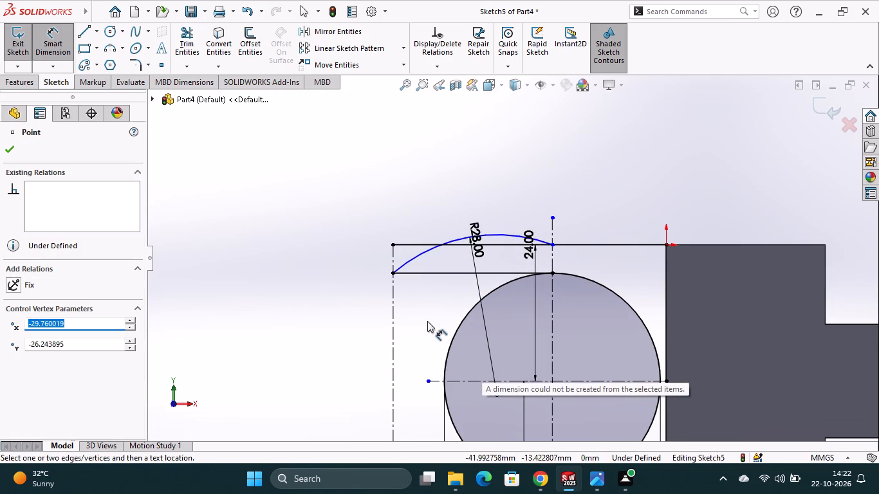
pyautogui.hotkey('ctrl', 'z')
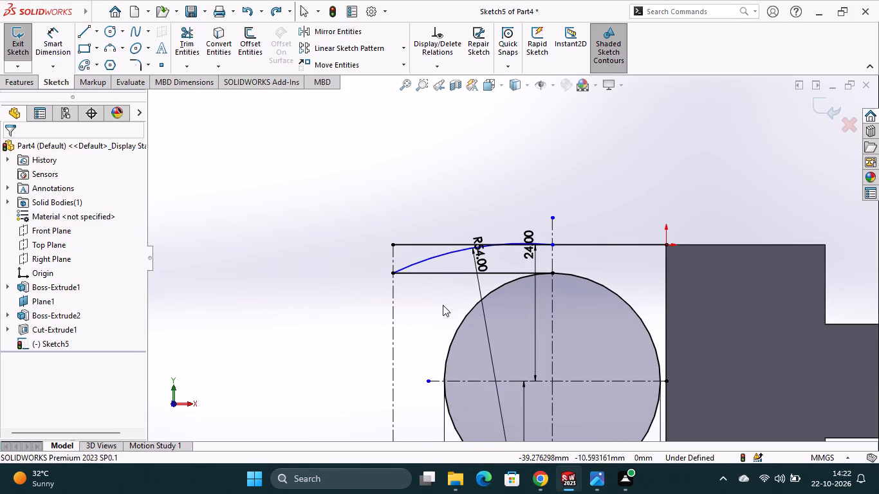
# Delete the arc's radius dimension and the arc itself from above the circle.
pyautogui.scroll(-5, 483, 255)
pyautogui.rightClick(477, 255)
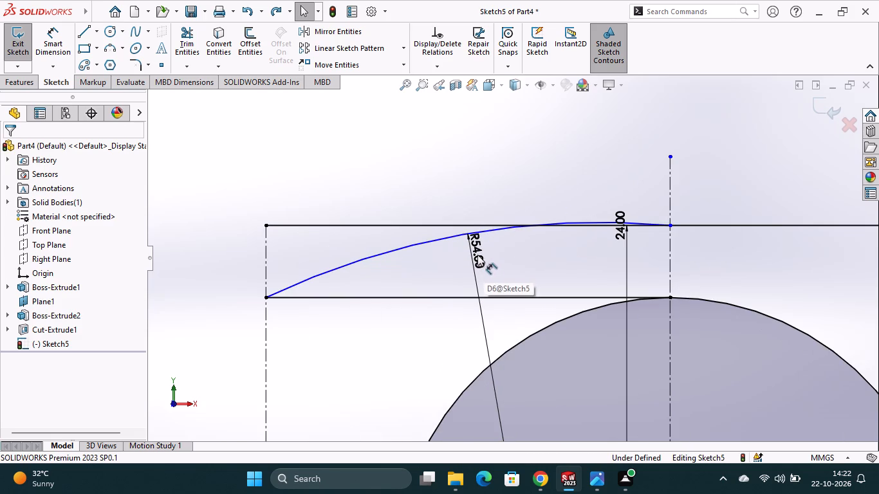
pyautogui.click(508, 329)
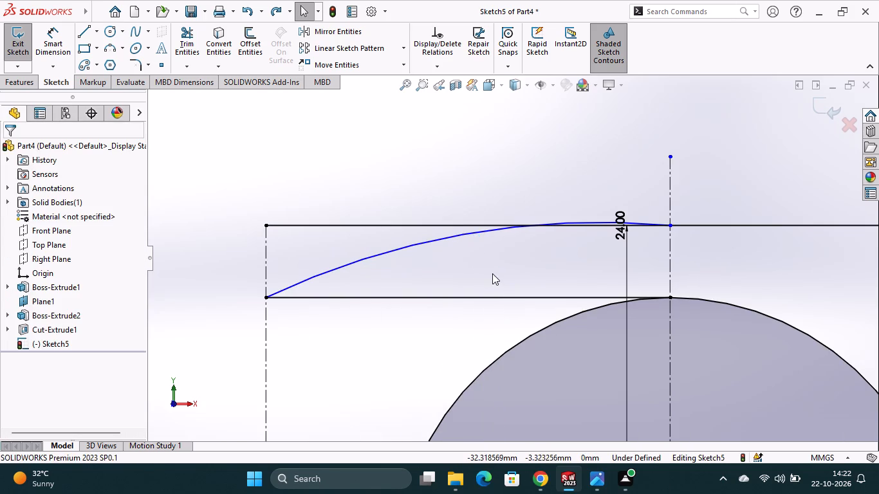
pyautogui.rightClick(465, 236)
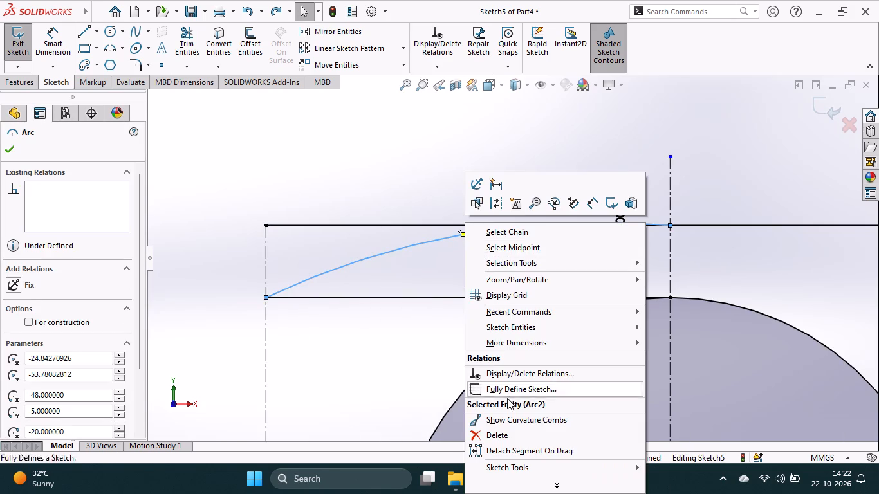
pyautogui.click(505, 430)
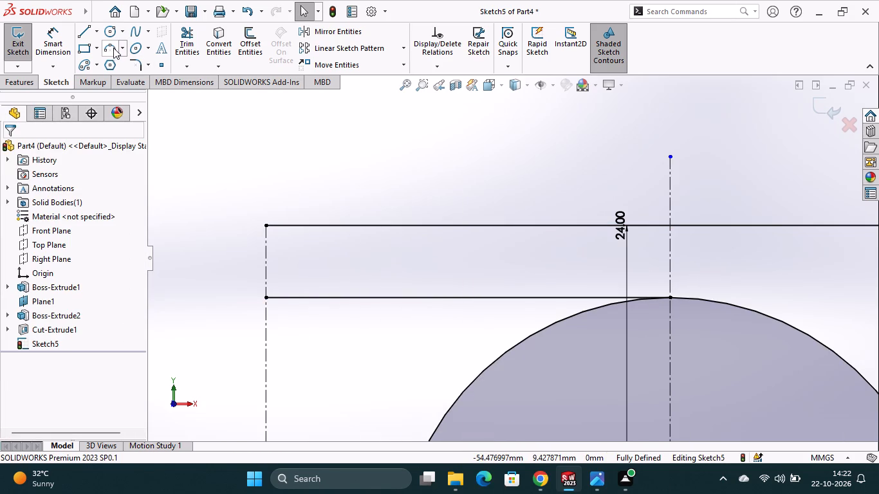
# Sketch a three-point arc of about 43 mm radius from the tangent line's outer end to the upper line at the circle's vertical centerline.
pyautogui.click(107, 48)
pyautogui.click(266, 300)
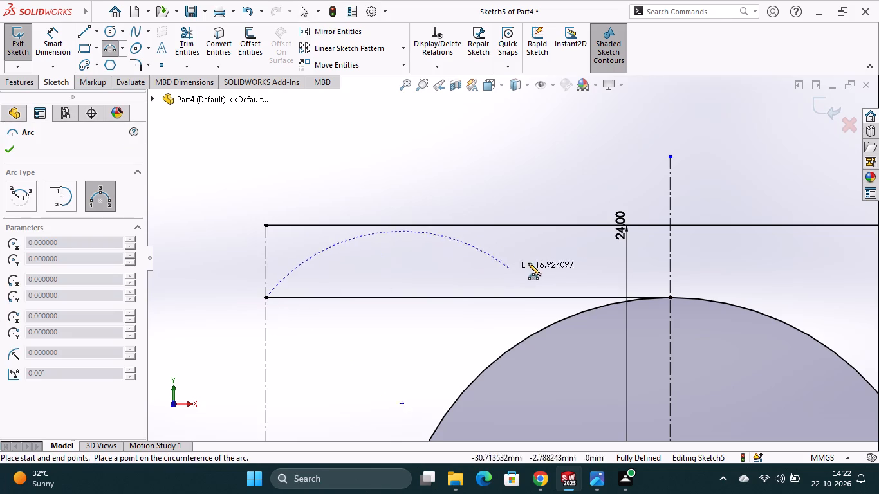
pyautogui.click(669, 226)
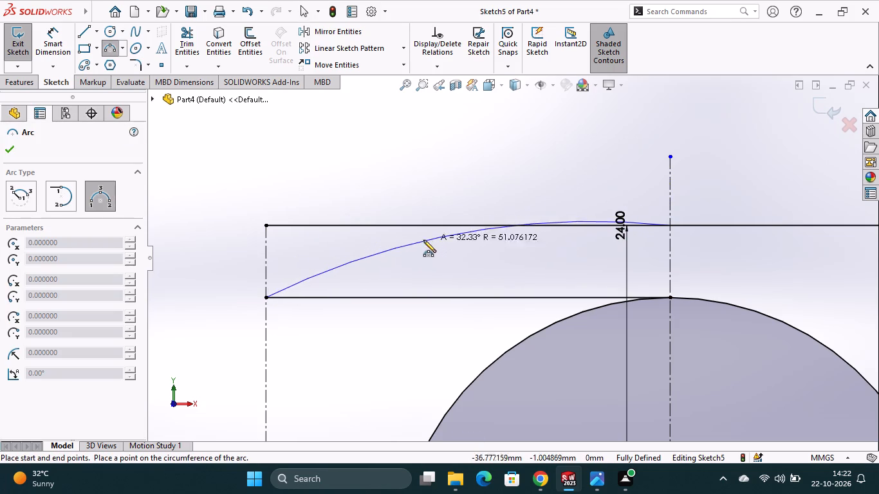
pyautogui.click(468, 226)
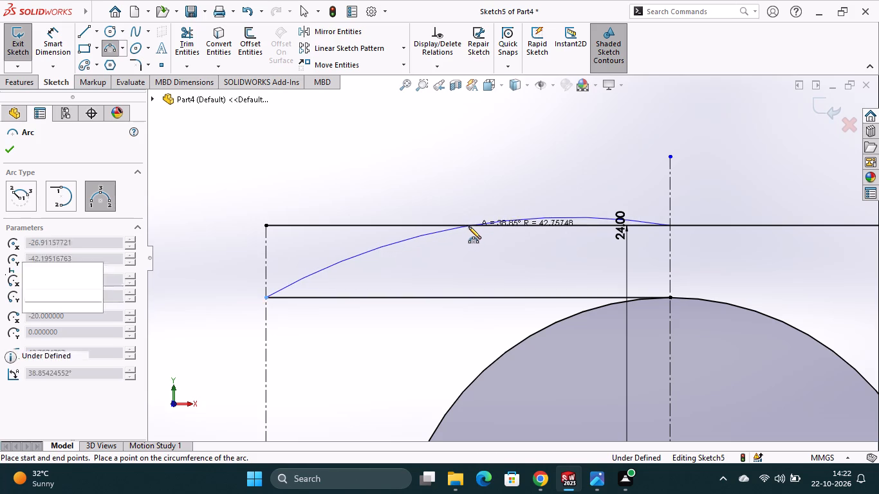
pyautogui.press('Escape')
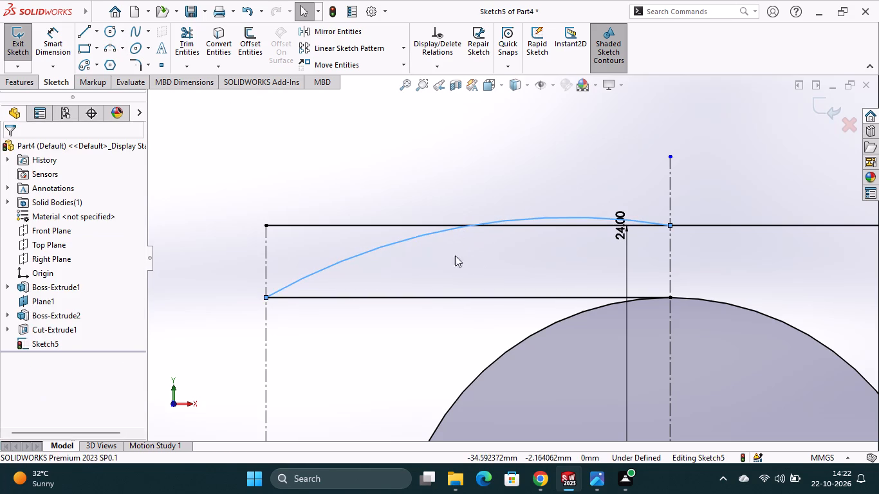
# Dimension the new arc's radius at 28 mm.
pyautogui.click(59, 37)
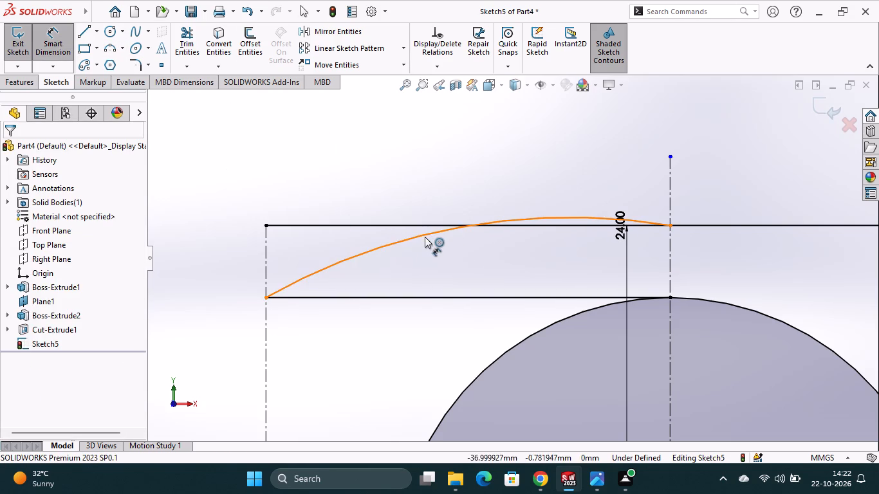
pyautogui.click(425, 237)
pyautogui.click(452, 259)
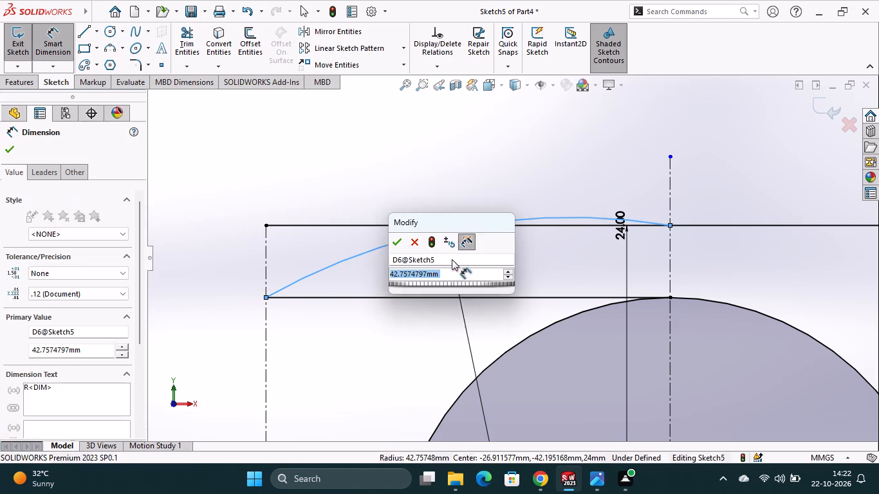
pyautogui.write('28')
pyautogui.press('Return')
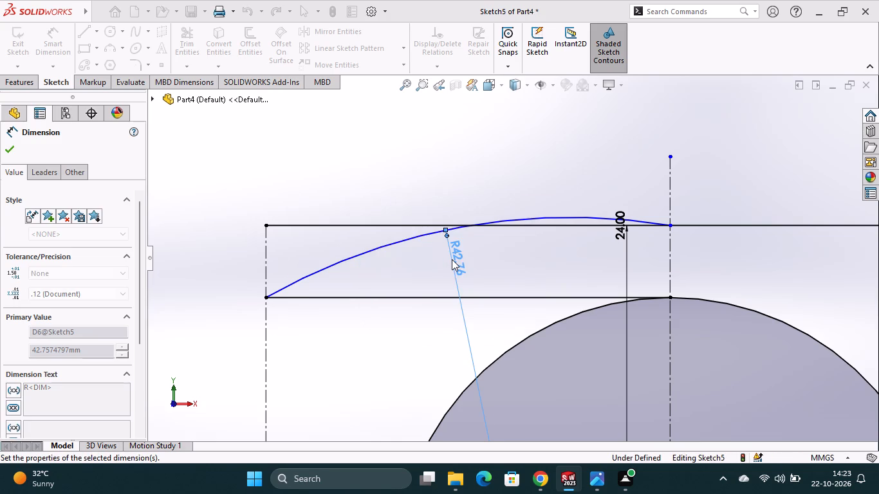
pyautogui.click(524, 276)
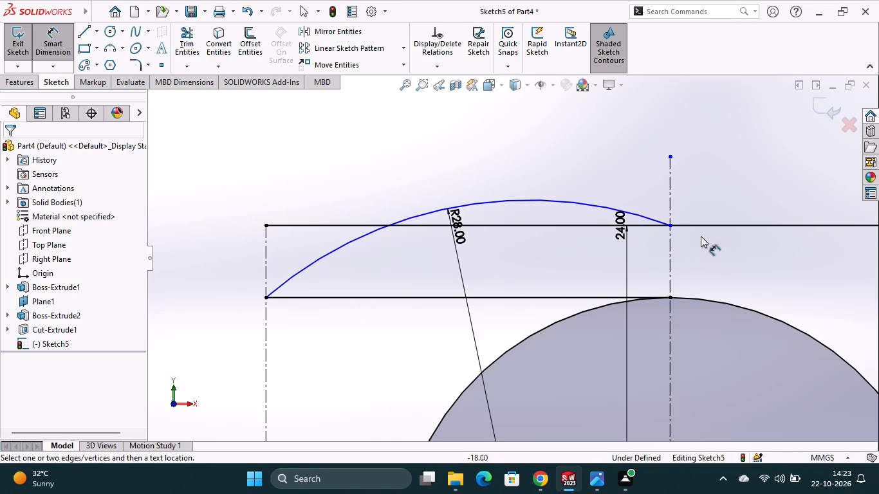
pyautogui.press('Escape')
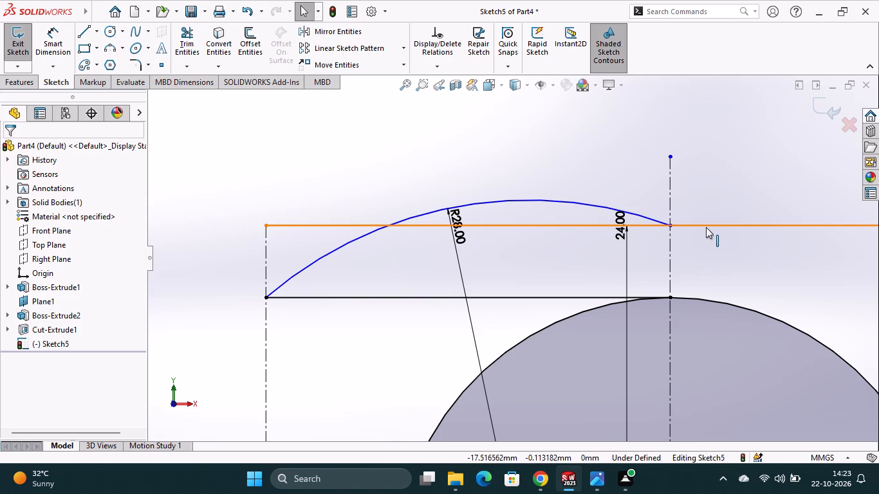
# Add a tangent relation between the R28 arc and the upper horizontal line.
pyautogui.click(706, 226)
pyautogui.keyDown('ctrl'); pyautogui.click(642, 215); pyautogui.keyUp('ctrl')
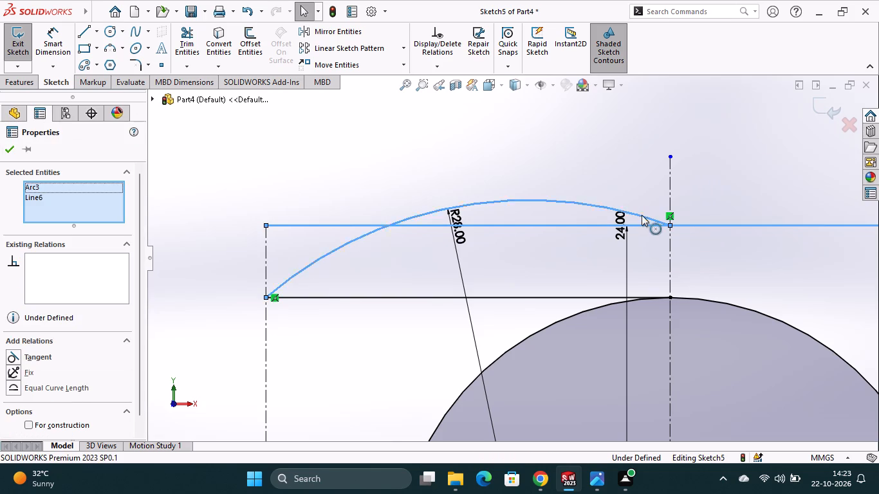
pyautogui.click(680, 160)
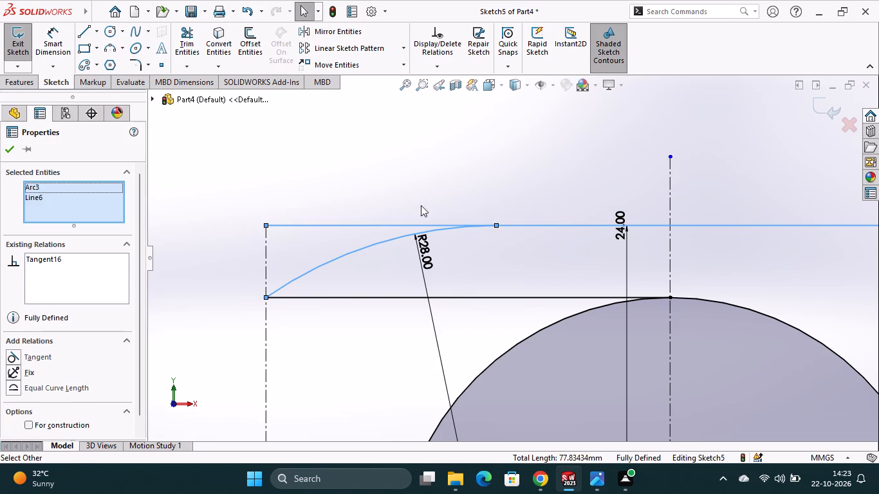
pyautogui.click(6, 147)
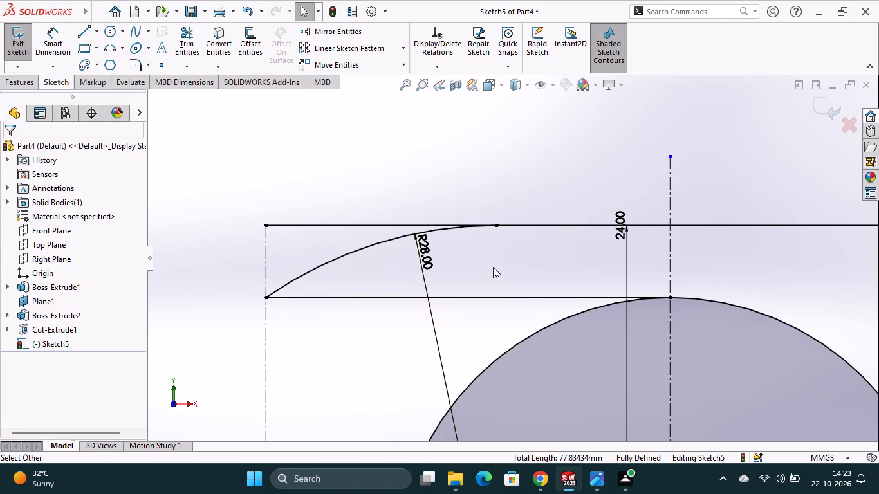
# Trim off the upper line's outer portion beyond its tangent point with the R28 arc.
pyautogui.rightClick(344, 224)
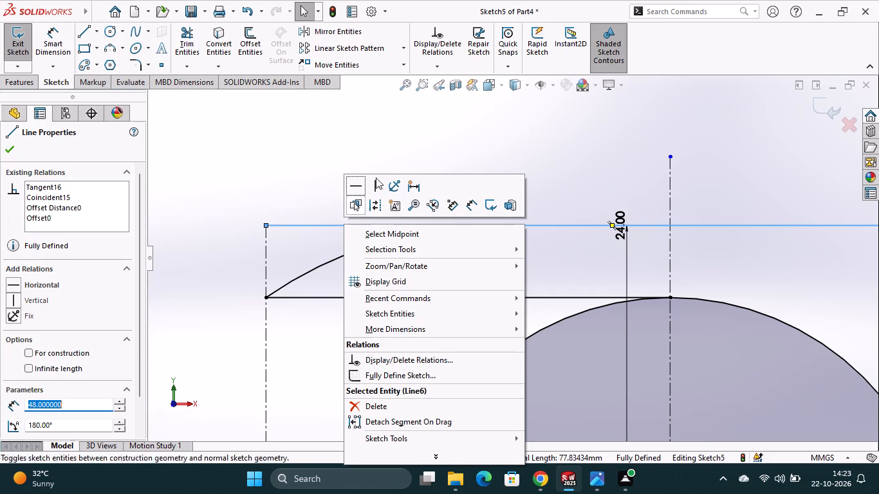
pyautogui.click(276, 145)
pyautogui.click(188, 48)
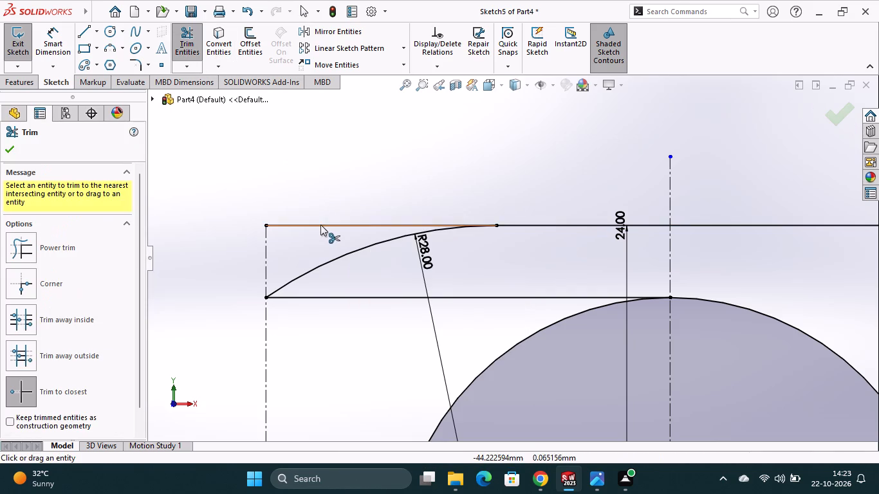
pyautogui.click(320, 224)
# Trim away the outer half of the Ø38 circle, leaving the semicircle facing the block.
pyautogui.scroll(5, 381, 215)
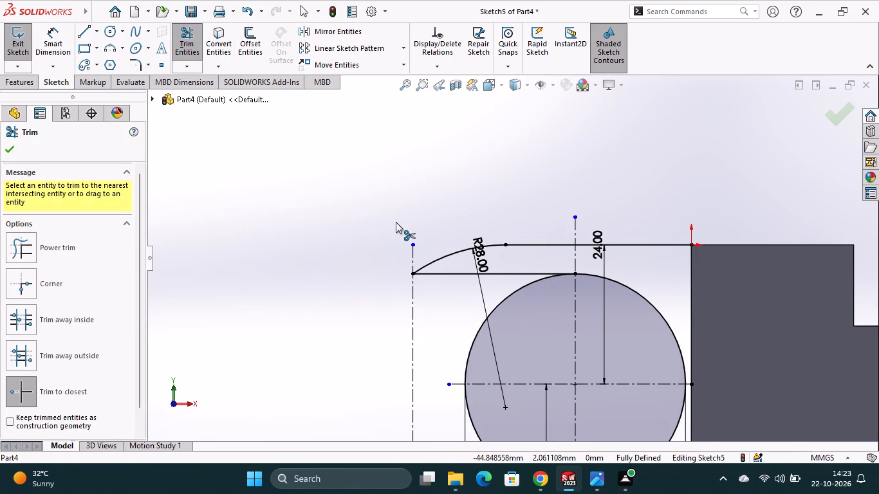
pyautogui.scroll(2, 397, 257)
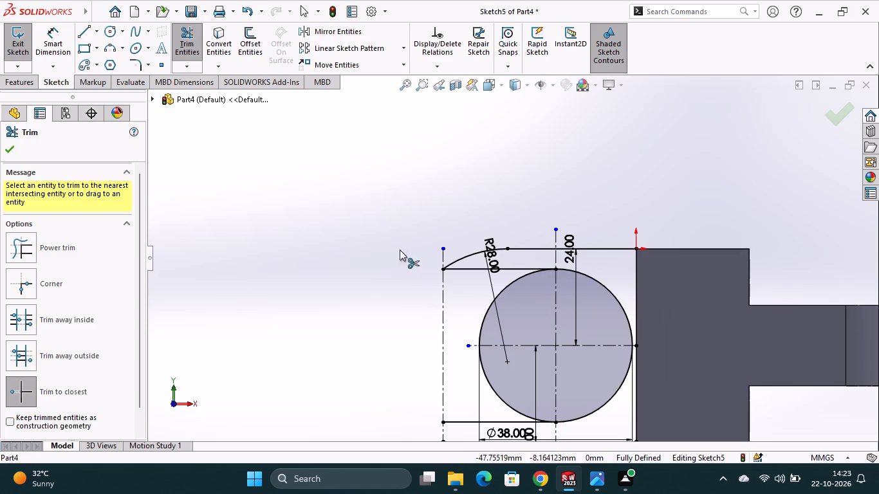
pyautogui.click(512, 284)
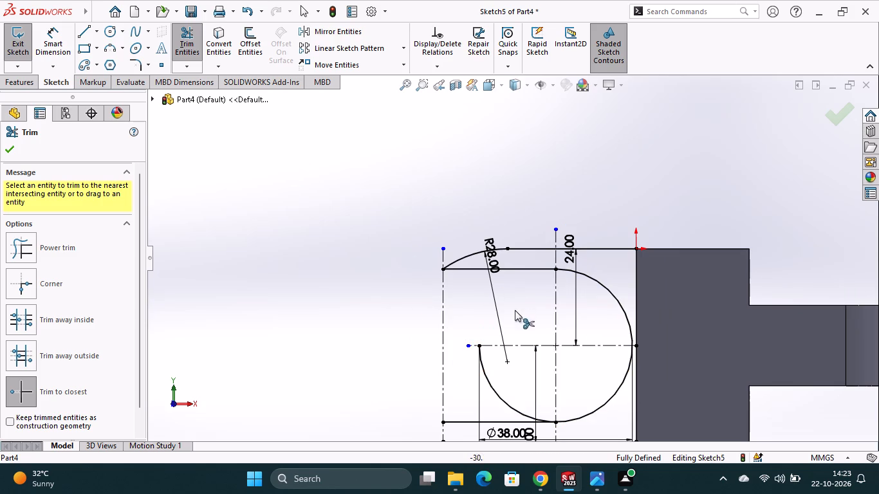
pyautogui.click(503, 403)
# Trim away both segments of the lower outer horizontal line below the semicircle.
pyautogui.scroll(1, 486, 359)
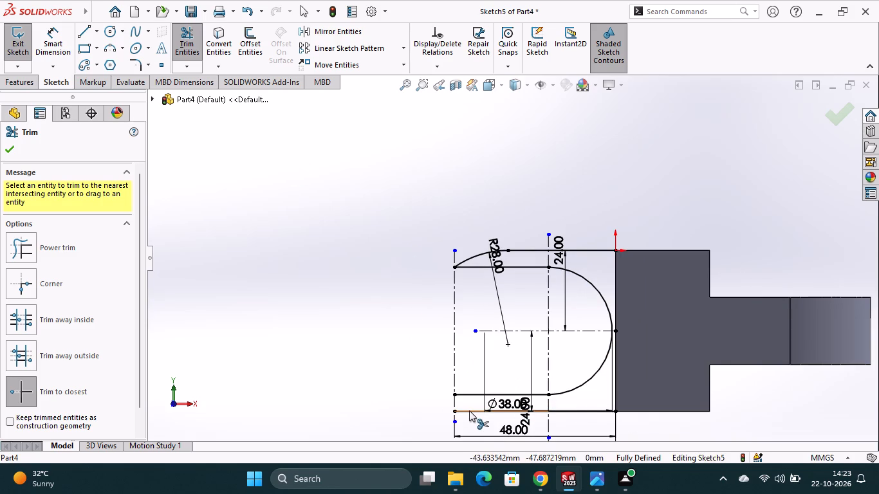
pyautogui.click(469, 410)
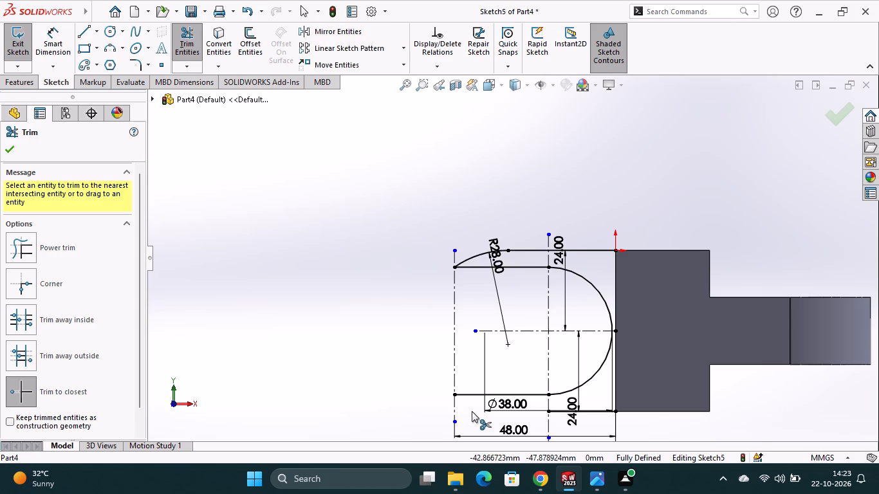
pyautogui.click(593, 412)
pyautogui.moveTo(511, 403); pyautogui.dragTo(504, 441)
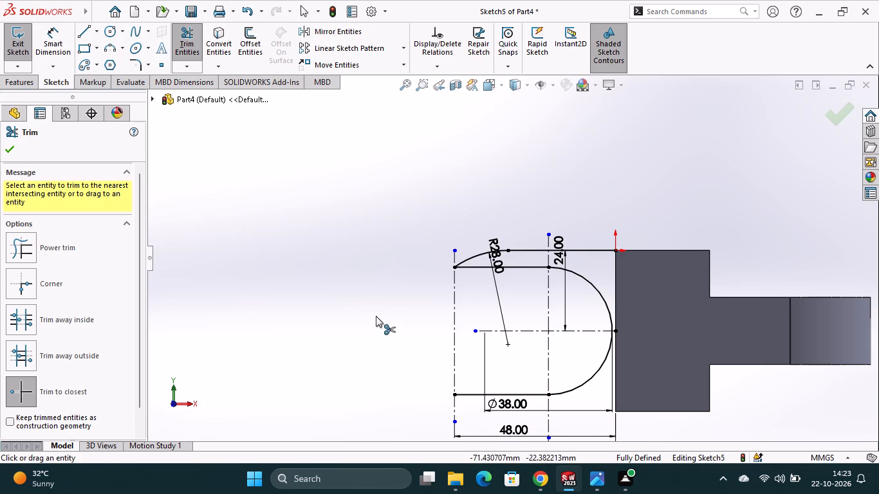
pyautogui.click(840, 114)
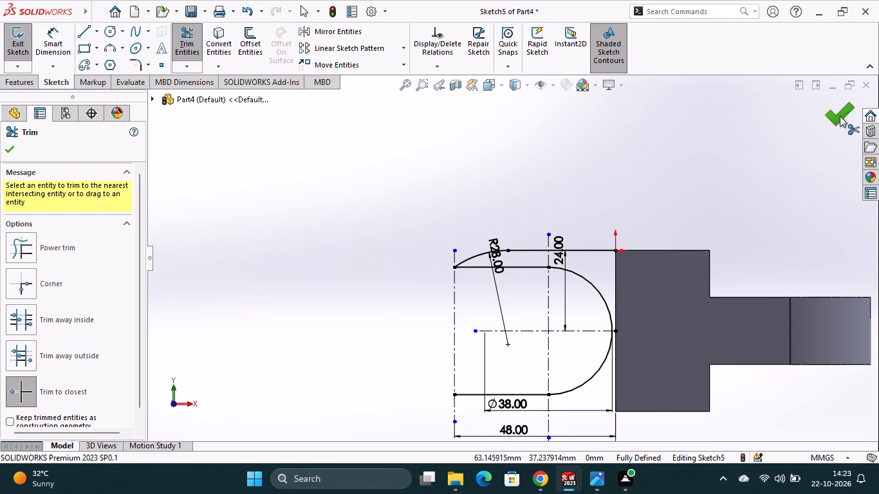
# Mirror the R28 arc and the upper horizontal line about the horizontal centerline.
pyautogui.scroll(2, 712, 219)
pyautogui.scroll(-3, 602, 235)
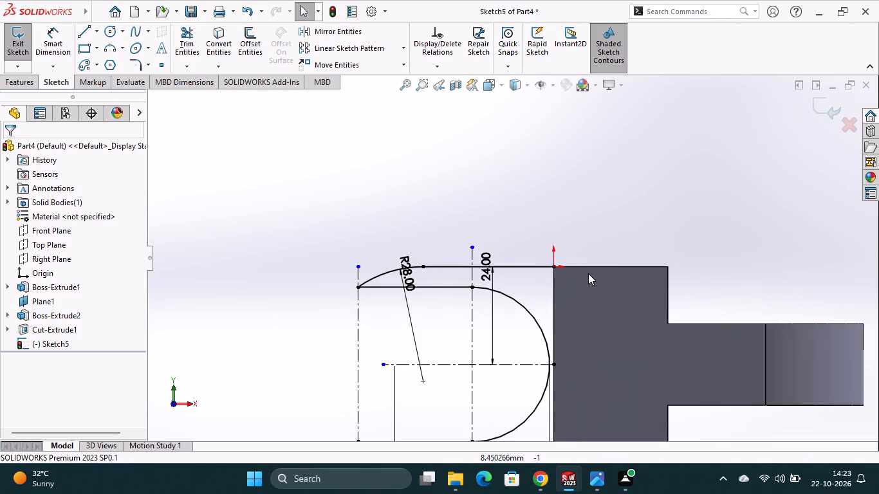
pyautogui.scroll(2, 588, 273)
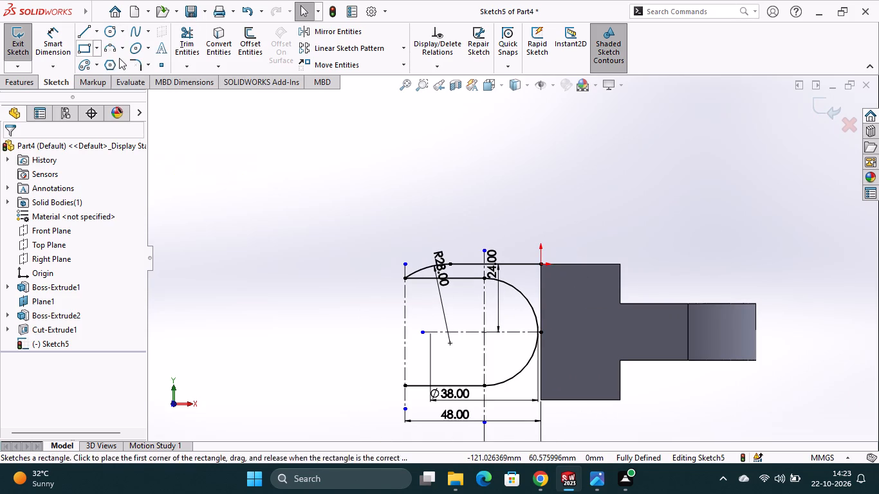
pyautogui.click(326, 35)
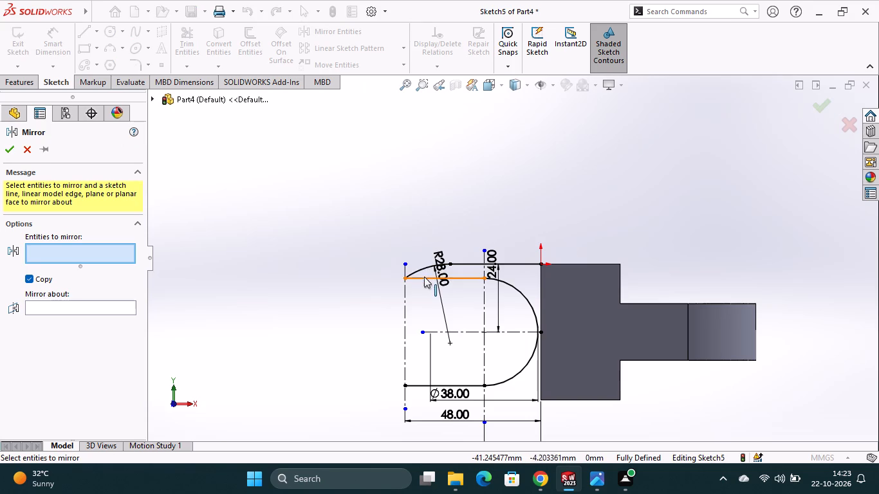
pyautogui.click(421, 269)
pyautogui.click(464, 266)
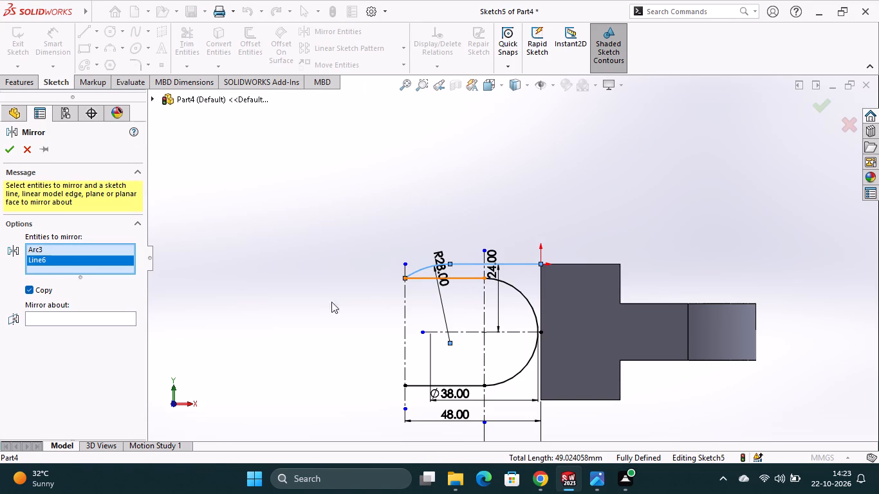
pyautogui.click(114, 320)
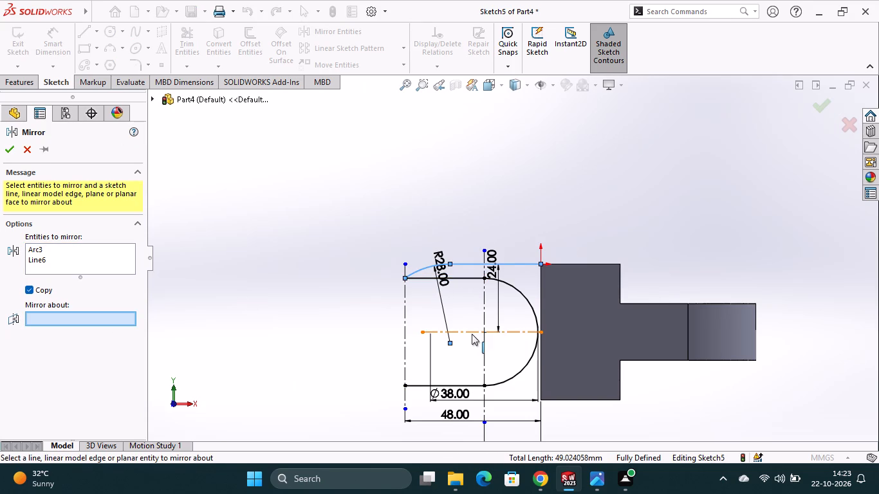
pyautogui.click(472, 332)
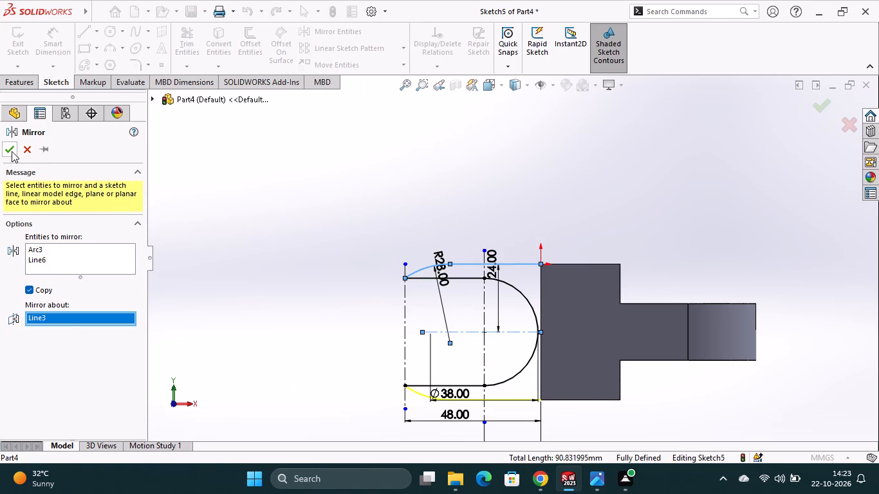
pyautogui.click(12, 151)
# Close the fork profile with a 48 mm vertical line along the block's edge, from the origin to the mirrored line's end.
pyautogui.click(86, 30)
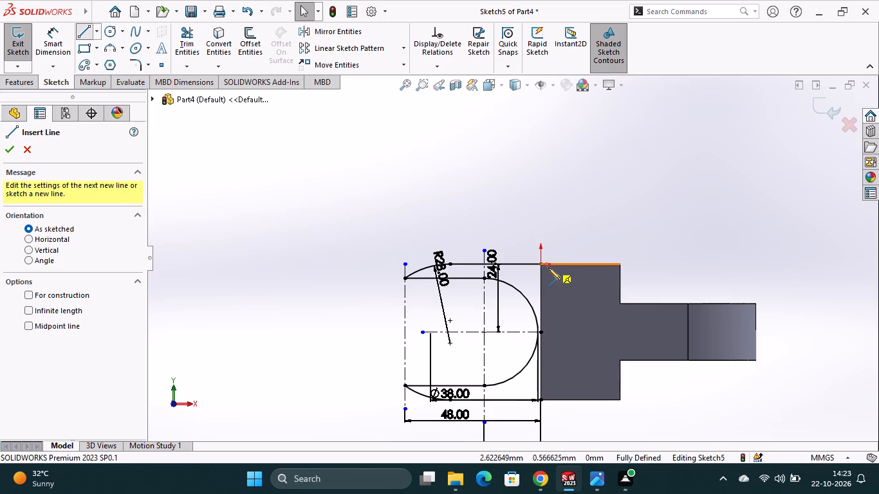
pyautogui.click(541, 264)
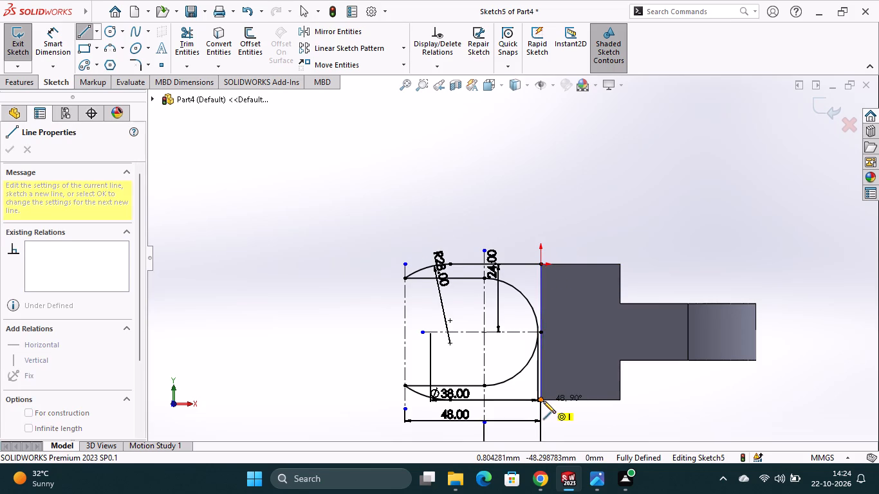
pyautogui.click(542, 401)
pyautogui.press('Escape')
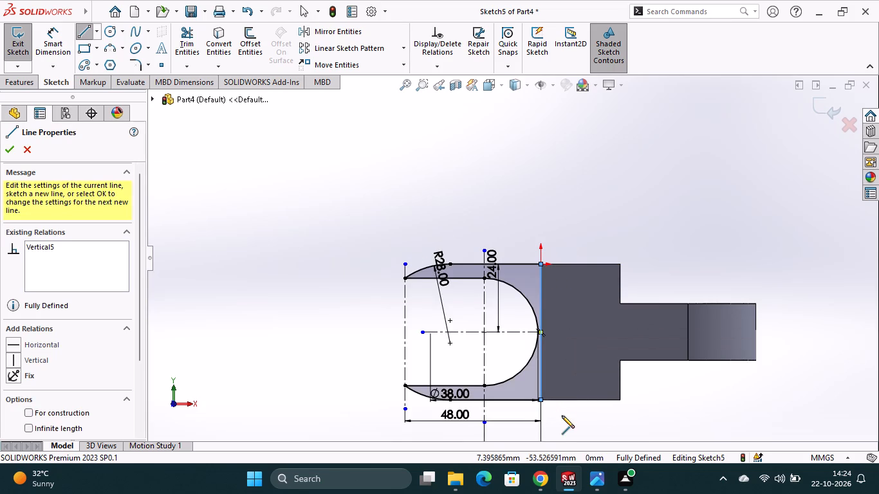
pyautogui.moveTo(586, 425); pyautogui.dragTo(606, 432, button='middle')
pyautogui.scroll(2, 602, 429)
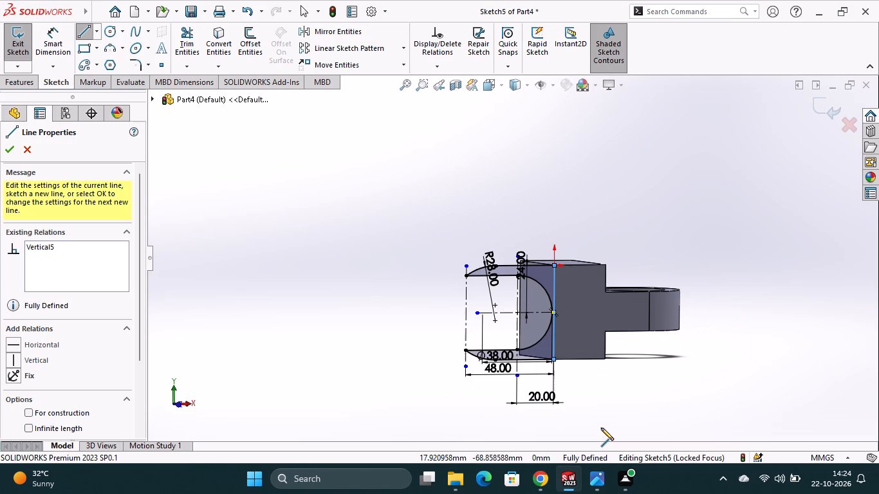
# Start a Boss-Extrude of the closed fork profile, beginning at a 19 mm offset from the sketch plane.
pyautogui.click(15, 80)
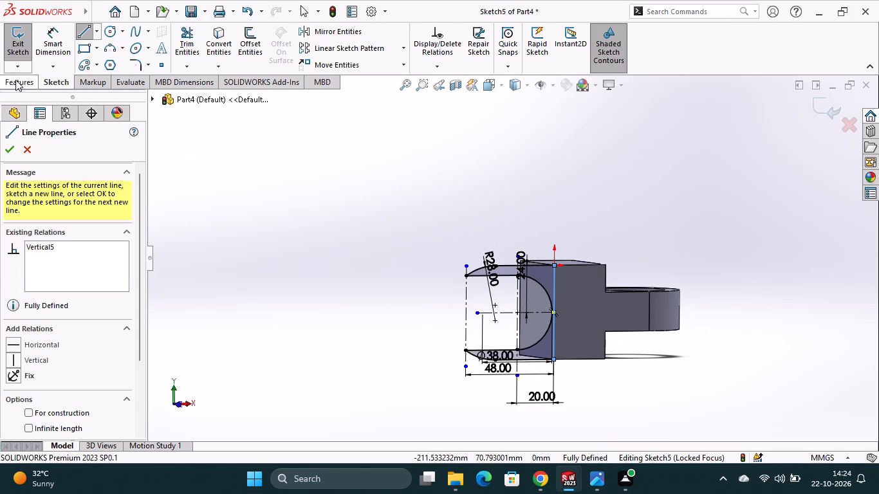
pyautogui.click(32, 57)
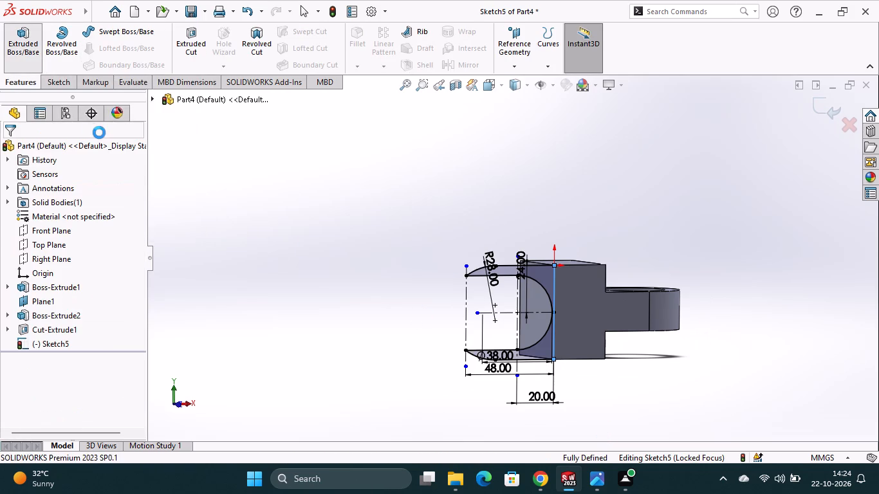
pyautogui.click(95, 187)
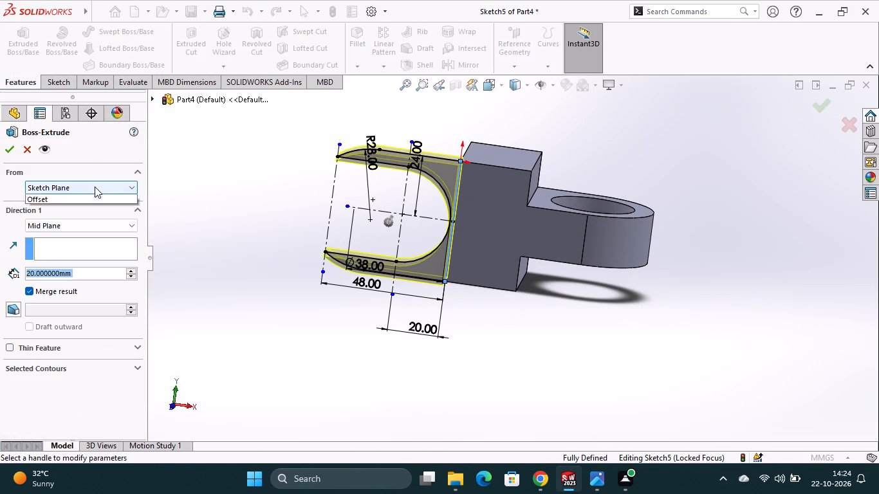
pyautogui.click(68, 221)
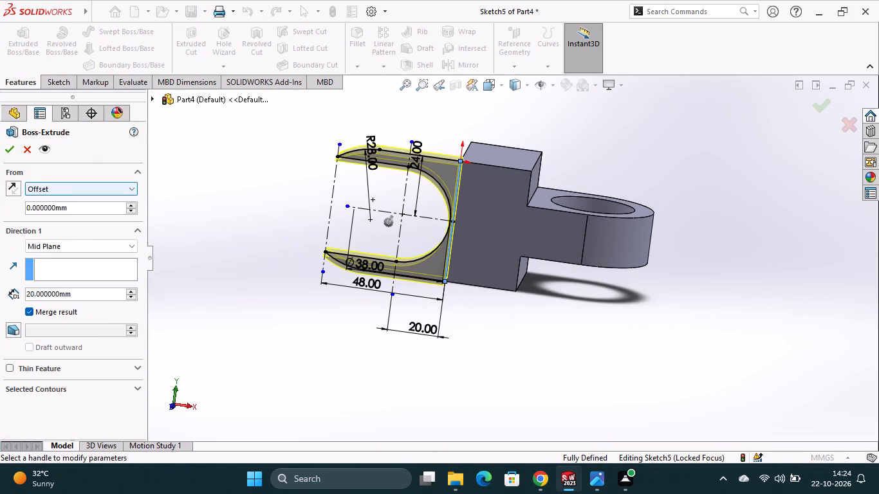
pyautogui.moveTo(77, 207); pyautogui.dragTo(26, 211)
pyautogui.press('1')
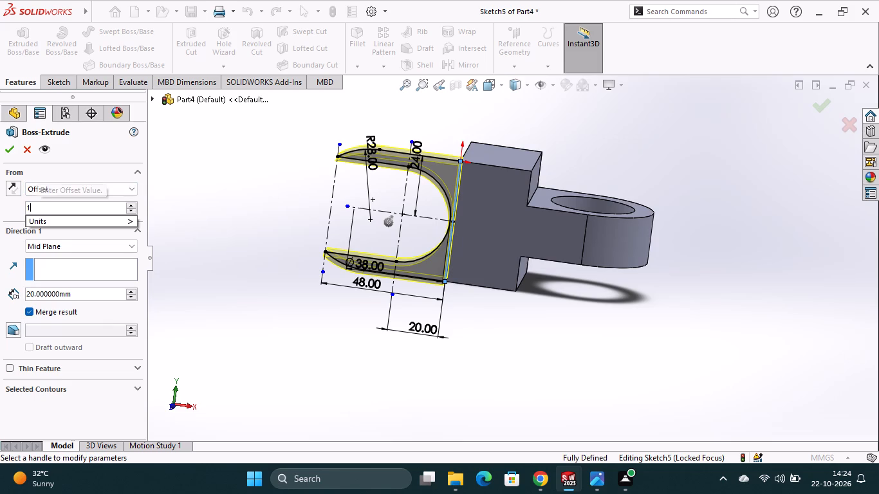
pyautogui.press('9')
pyautogui.press('Return')
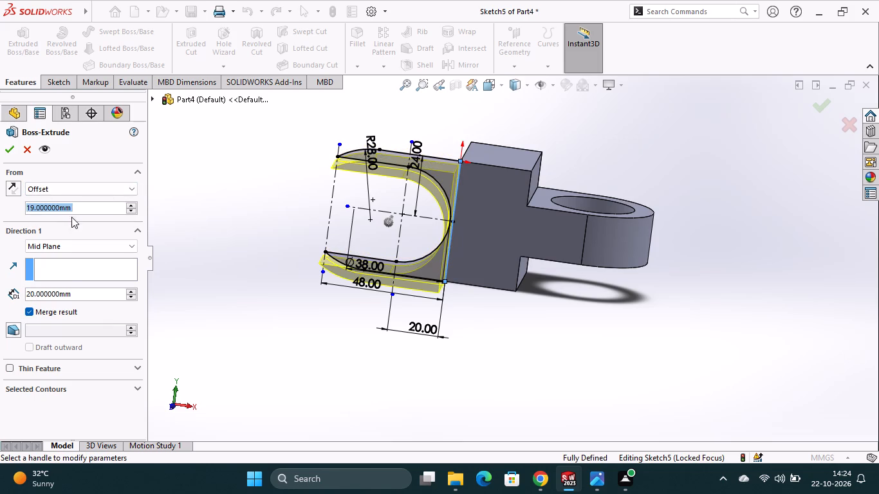
pyautogui.moveTo(82, 289); pyautogui.dragTo(24, 297)
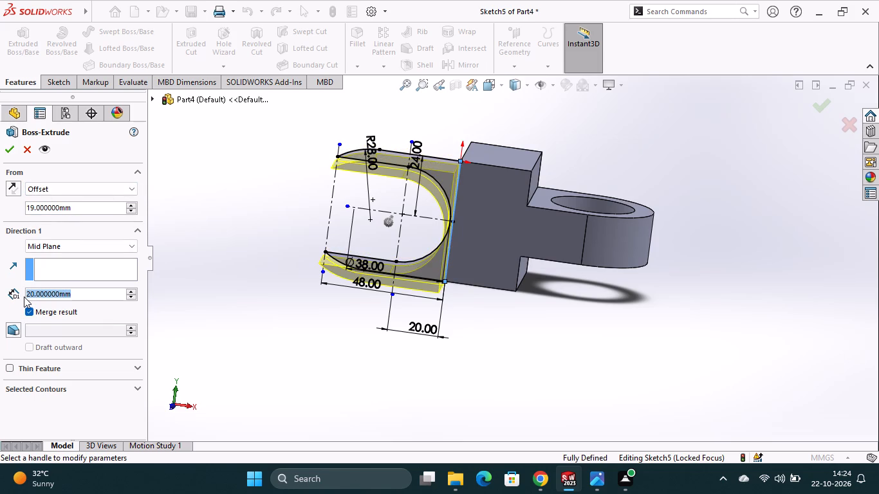
pyautogui.click(49, 246)
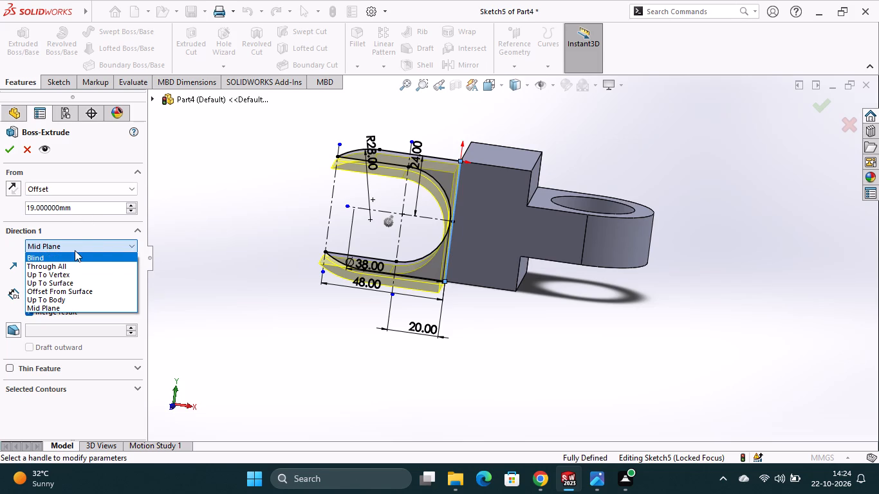
pyautogui.click(76, 248)
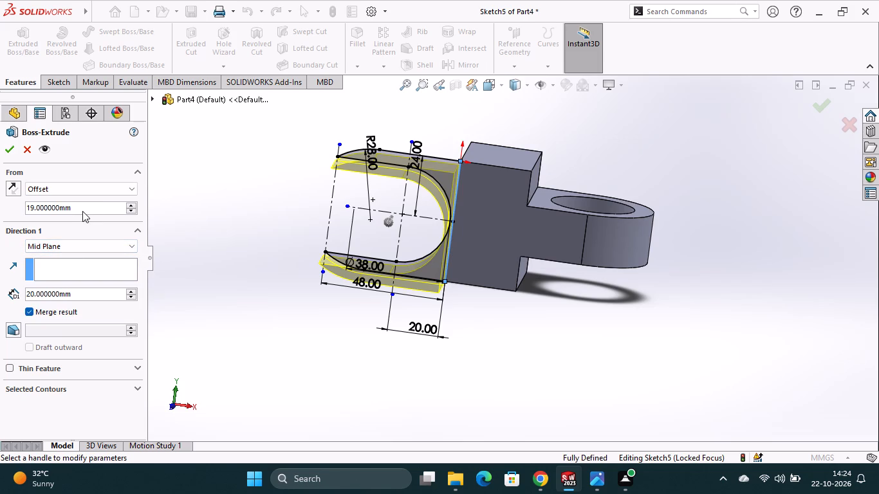
# Set the start offset to 24 mm, reverse it toward the block's middle, and complete the 20 mm Mid Plane fork extrusion.
pyautogui.click(87, 207)
pyautogui.click(87, 207)
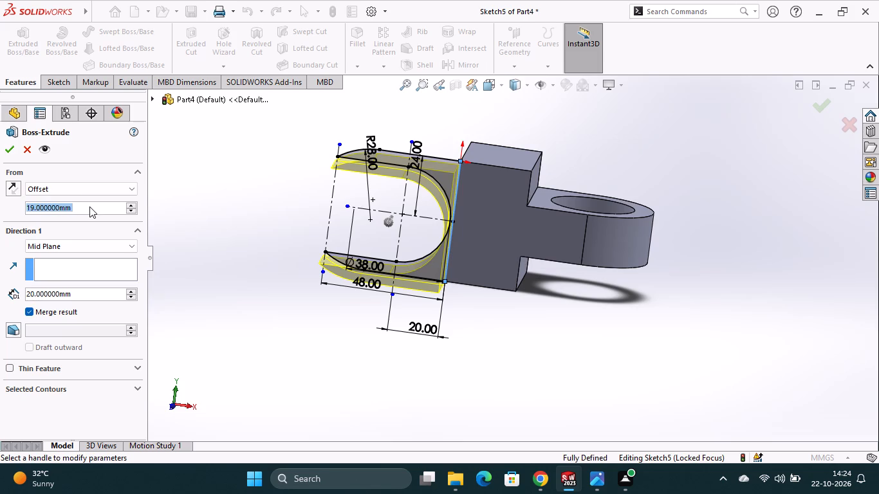
pyautogui.write('24')
pyautogui.press('Return')
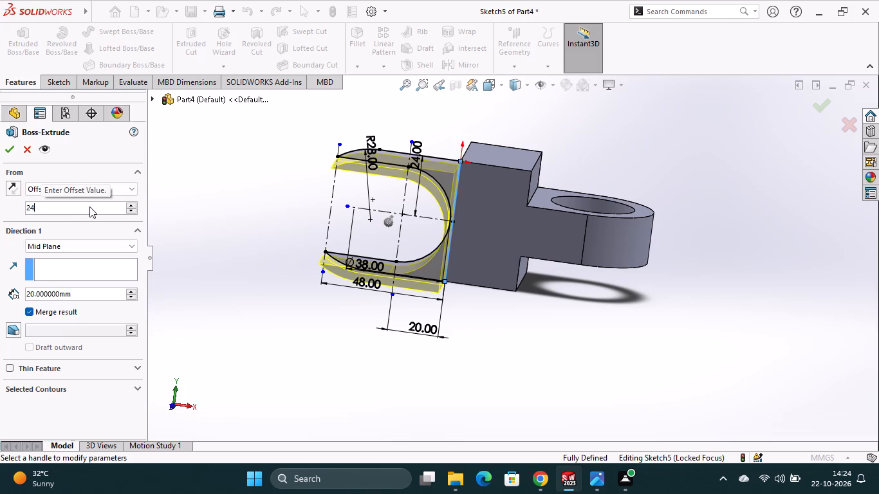
pyautogui.click(12, 189)
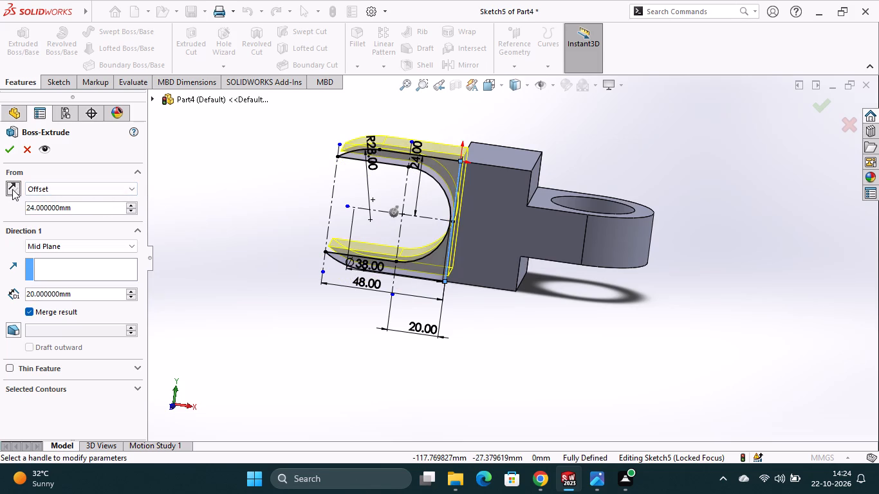
pyautogui.scroll(-1, 322, 345)
pyautogui.moveTo(322, 346); pyautogui.dragTo(391, 423, button='middle')
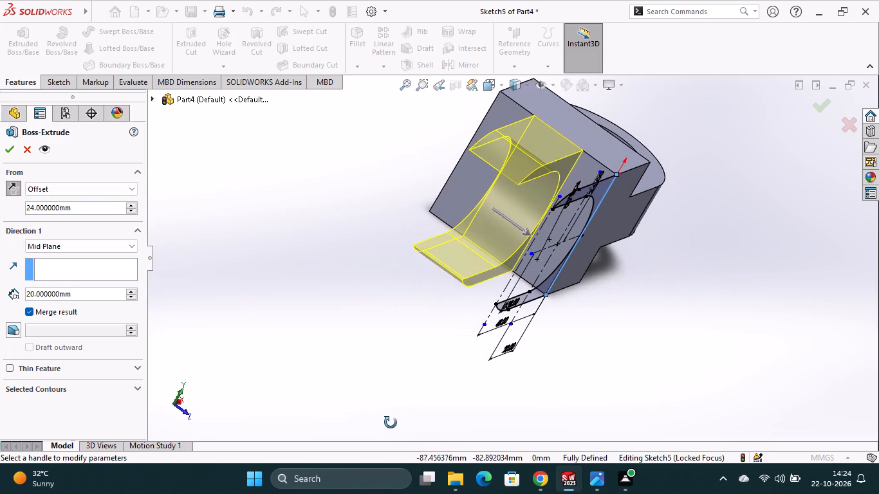
pyautogui.moveTo(391, 423); pyautogui.dragTo(391, 424, button='middle')
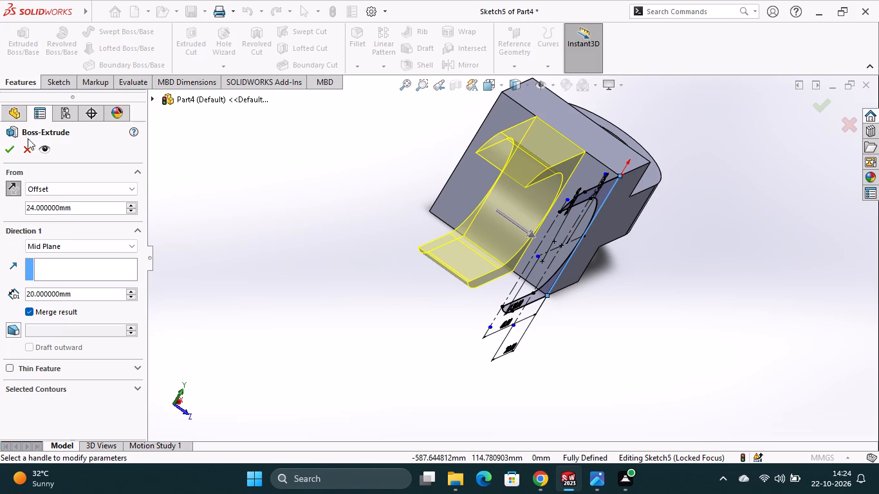
pyautogui.click(13, 149)
pyautogui.click(410, 324)
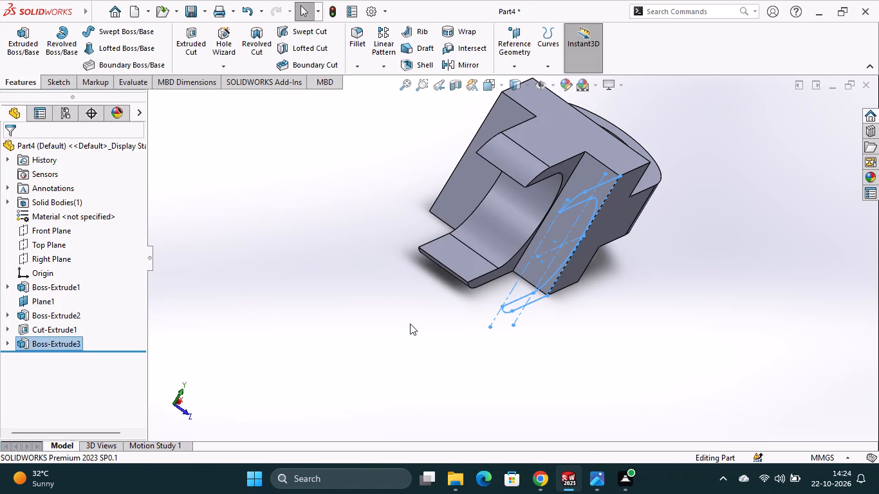
# Examine the fork, block and ring end from several angles, finishing in the isometric view.
pyautogui.moveTo(609, 338); pyautogui.dragTo(533, 295, button='middle')
pyautogui.scroll(3, 533, 295)
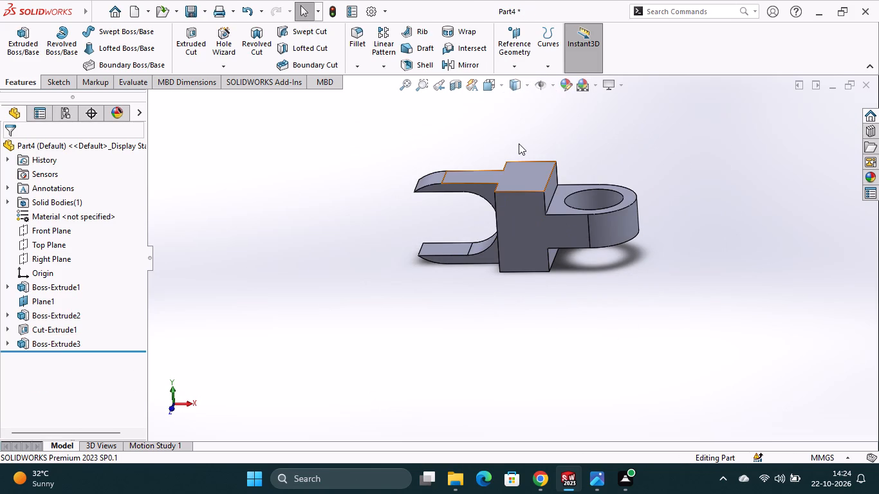
pyautogui.scroll(-1, 552, 250)
pyautogui.moveTo(553, 253); pyautogui.dragTo(582, 237, button='middle')
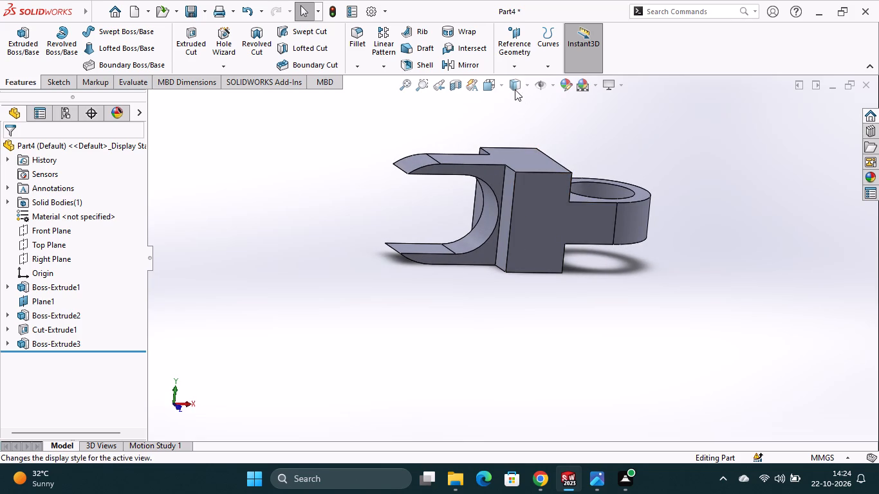
pyautogui.click(499, 90)
pyautogui.click(561, 125)
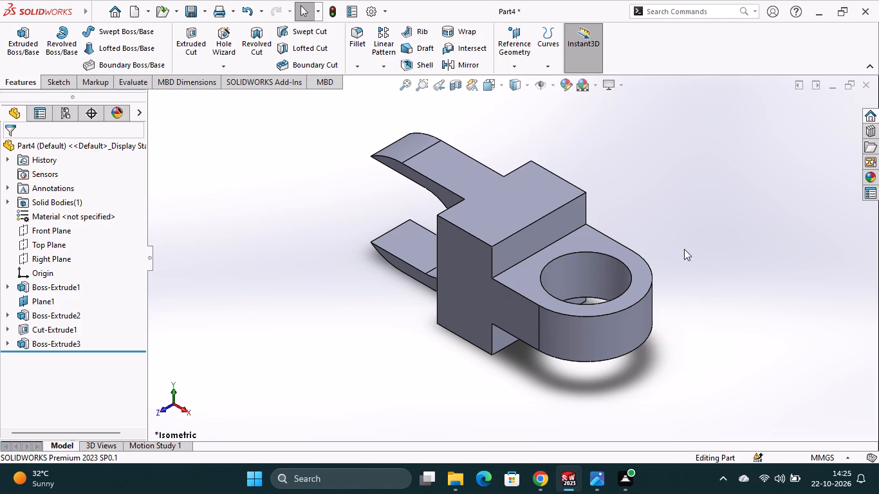
pyautogui.moveTo(684, 248); pyautogui.dragTo(719, 238, button='middle')
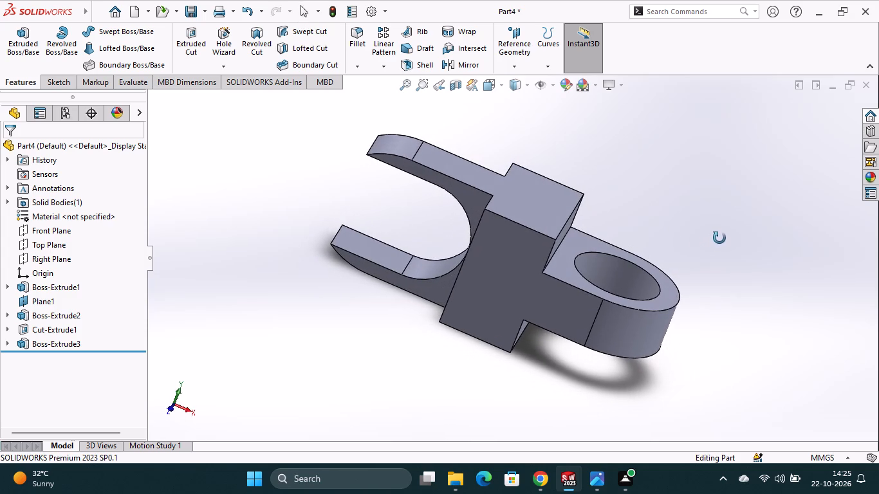
pyautogui.moveTo(719, 238); pyautogui.dragTo(706, 238, button='middle')
pyautogui.scroll(1, 705, 238)
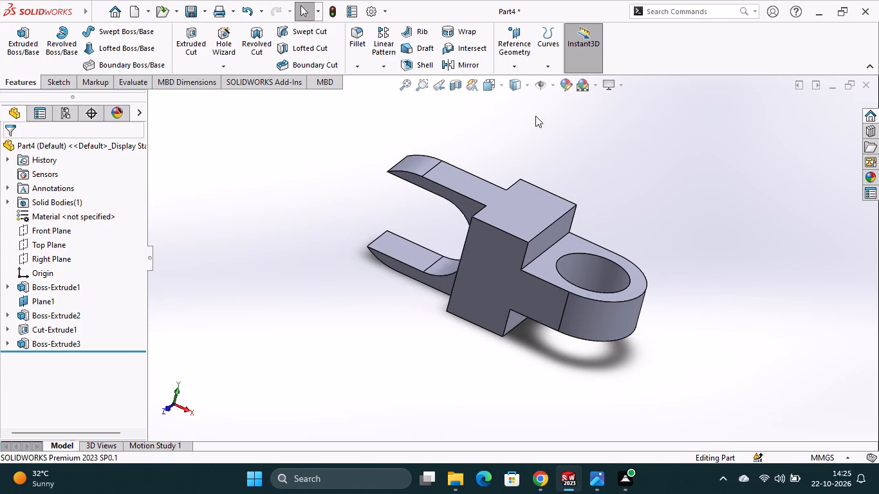
pyautogui.click(502, 87)
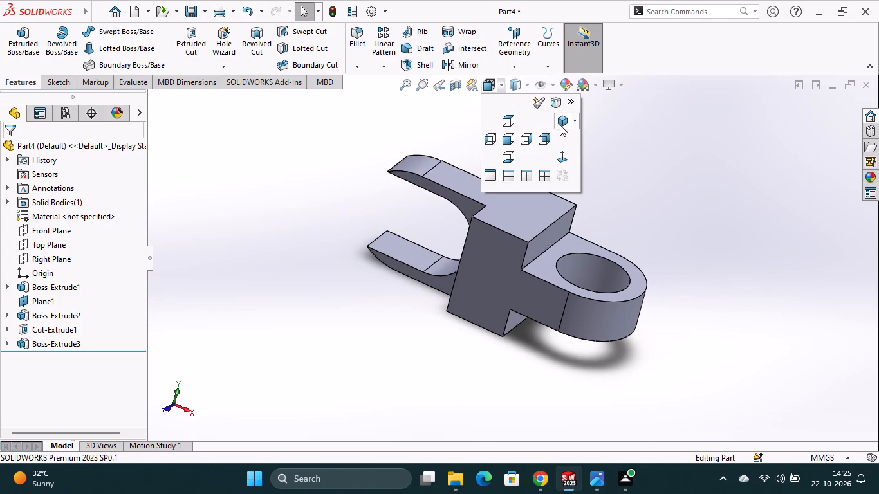
pyautogui.click(562, 122)
# Save the part in the Solidworks folder as Part51.
pyautogui.hotkey('ctrl', 's')
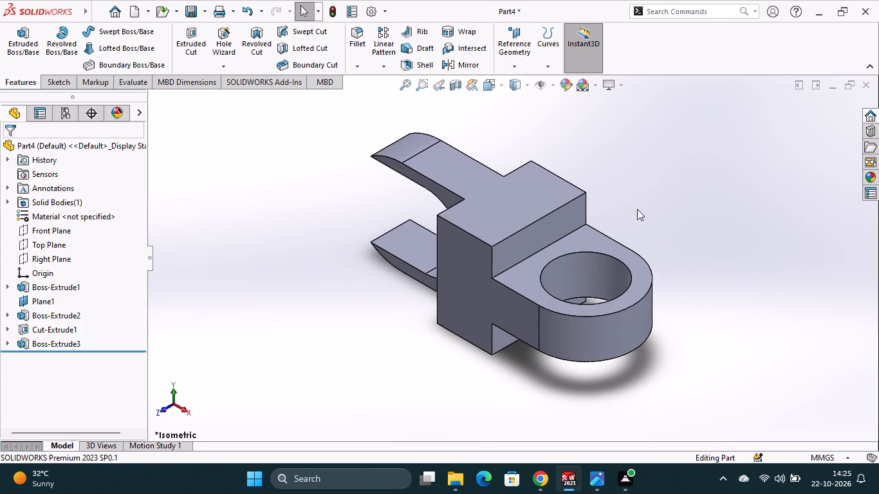
pyautogui.click(466, 251)
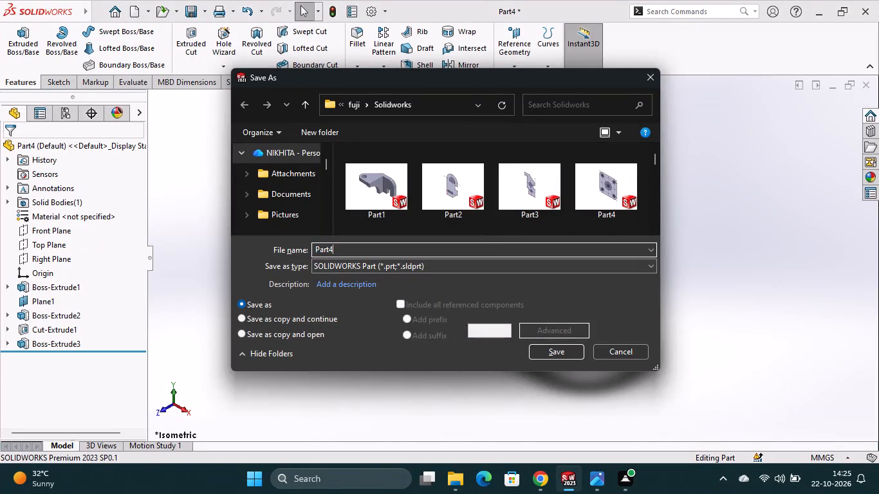
pyautogui.press('BackSpace')
pyautogui.write('51')
pyautogui.press('Return')
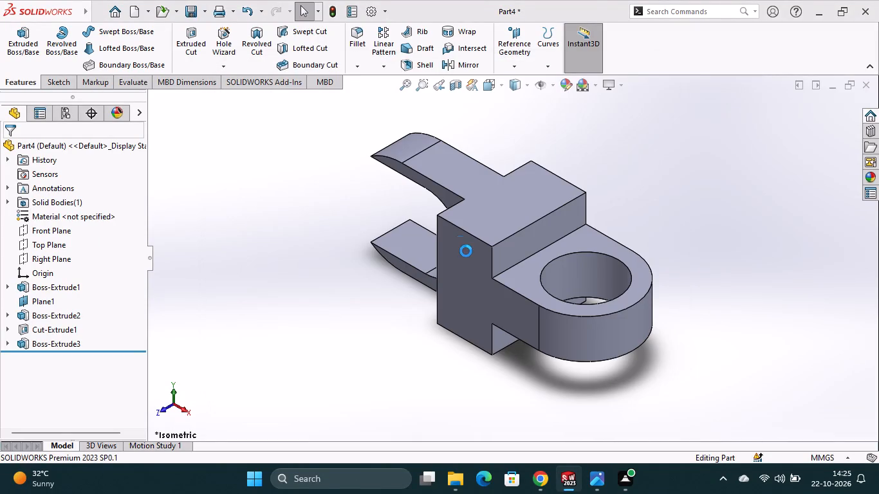
# Save a copy of Part51 in Adobe Portable Document Format (*.pdf).
pyautogui.click(204, 11)
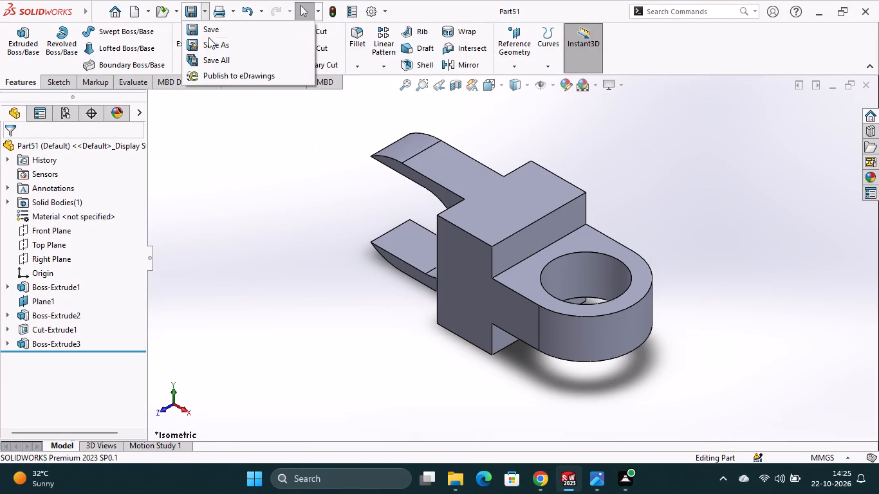
pyautogui.click(214, 42)
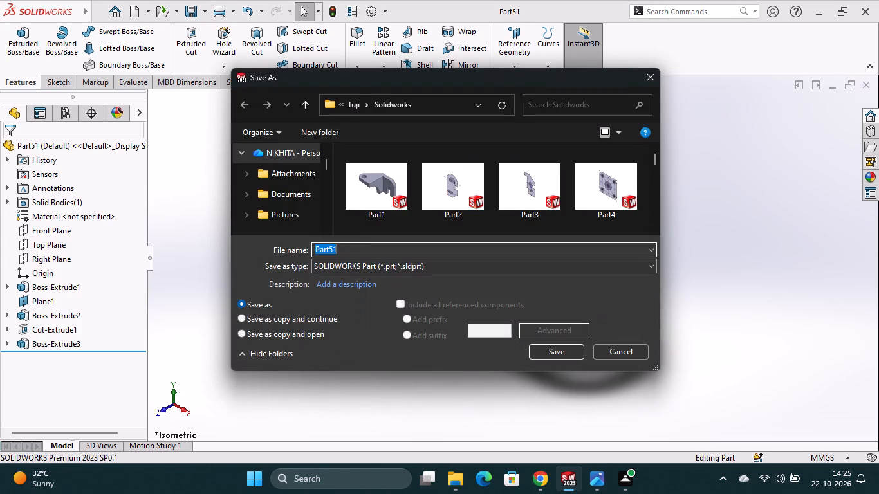
pyautogui.click(439, 264)
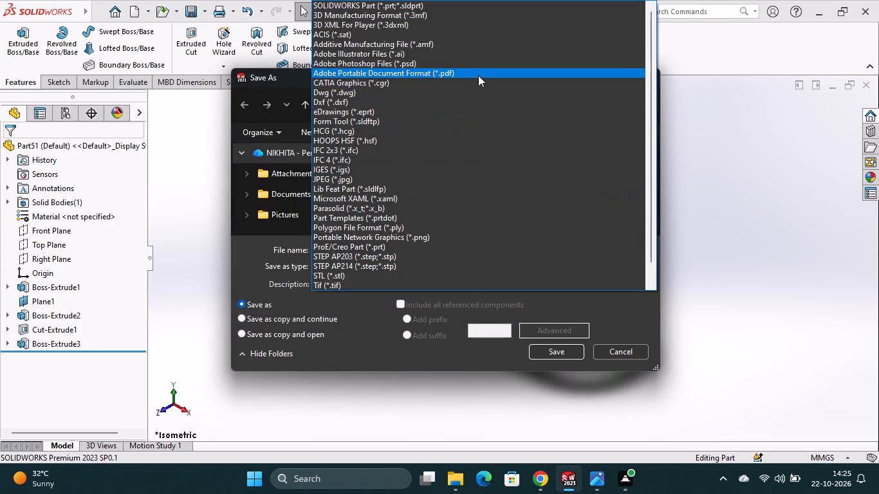
pyautogui.click(478, 75)
pyautogui.click(553, 382)
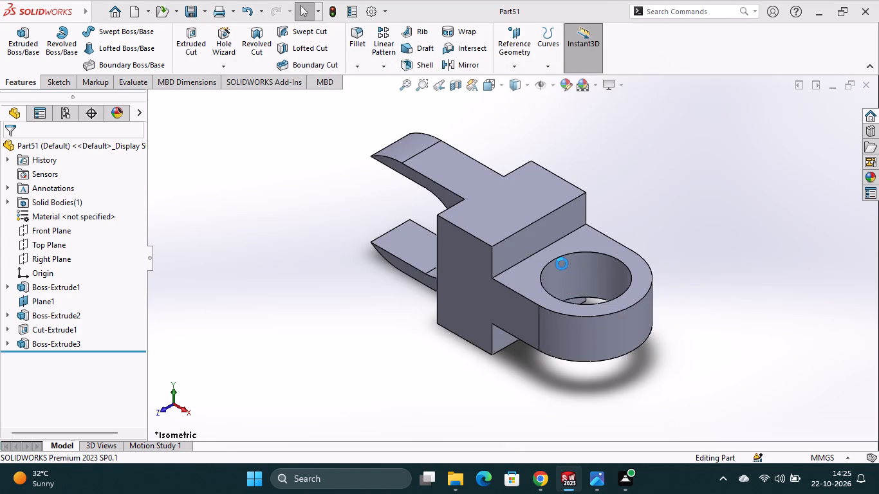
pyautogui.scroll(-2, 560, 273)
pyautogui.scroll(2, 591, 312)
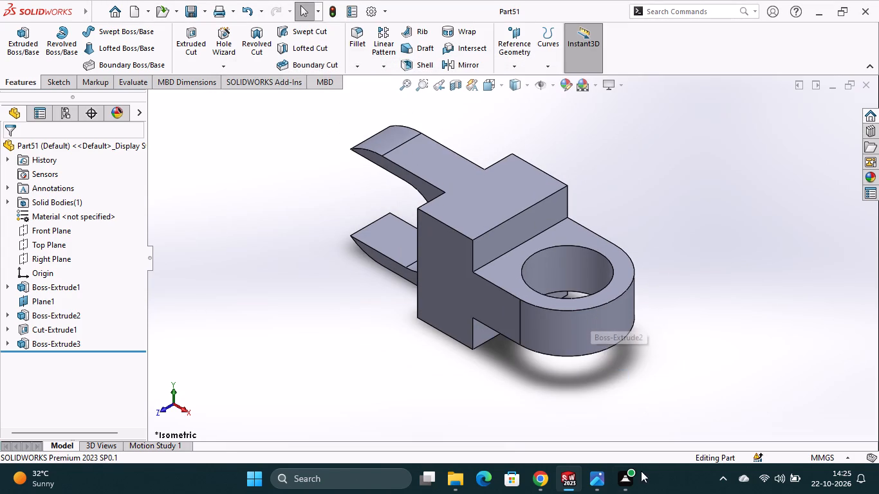